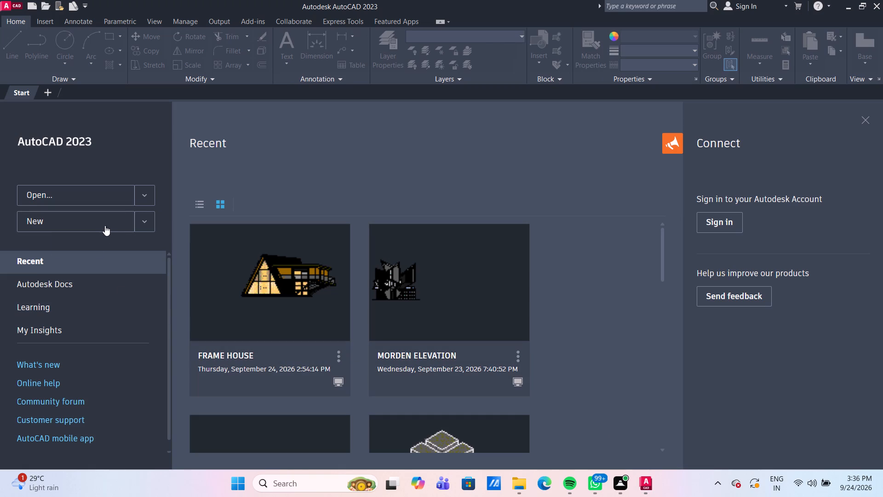
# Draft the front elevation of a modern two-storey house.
# Create a new blank drawing.
pyautogui.click(103, 226)
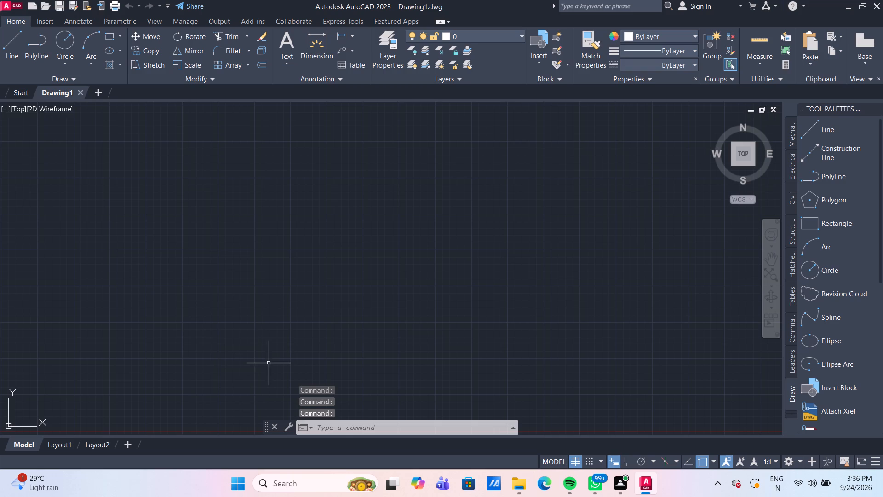
# Turn on command log recording with LOGFILEON.
pyautogui.click(345, 429)
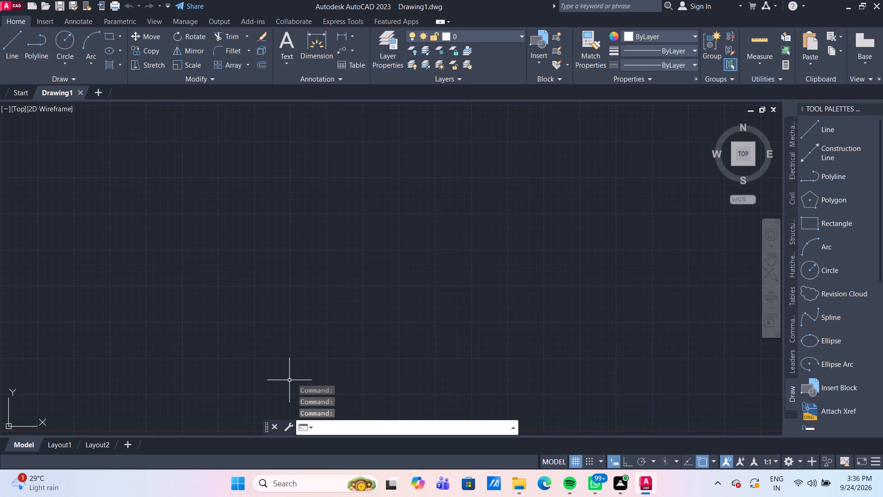
pyautogui.write('LO')
pyautogui.write('GF')
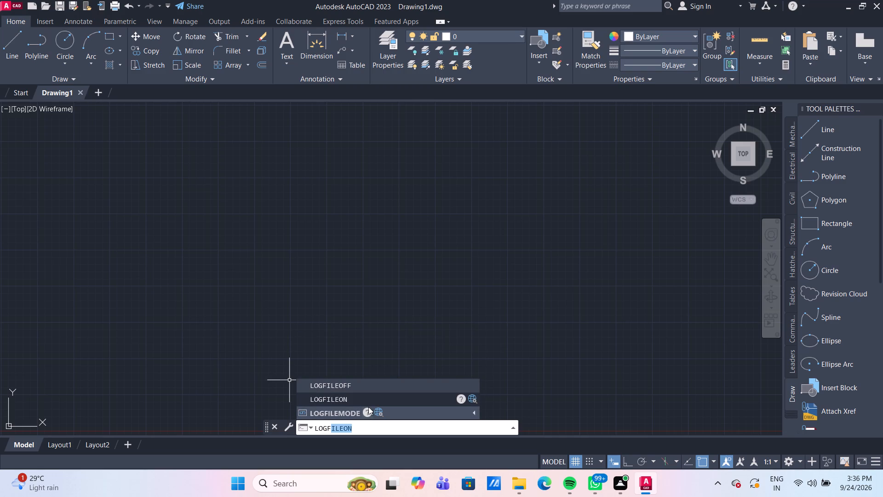
pyautogui.click(368, 404)
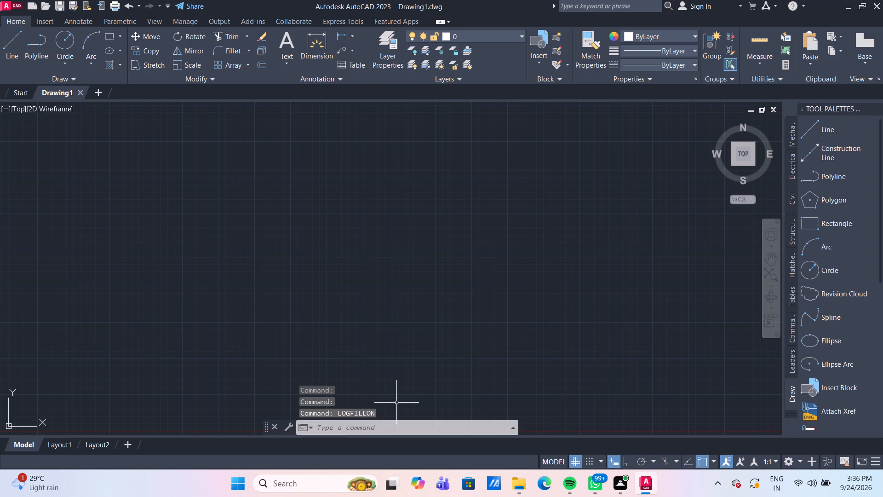
# Configure the drawing units with length precision 0 and millimeters as the insertion scale.
pyautogui.write('UN')
pyautogui.press('Return')
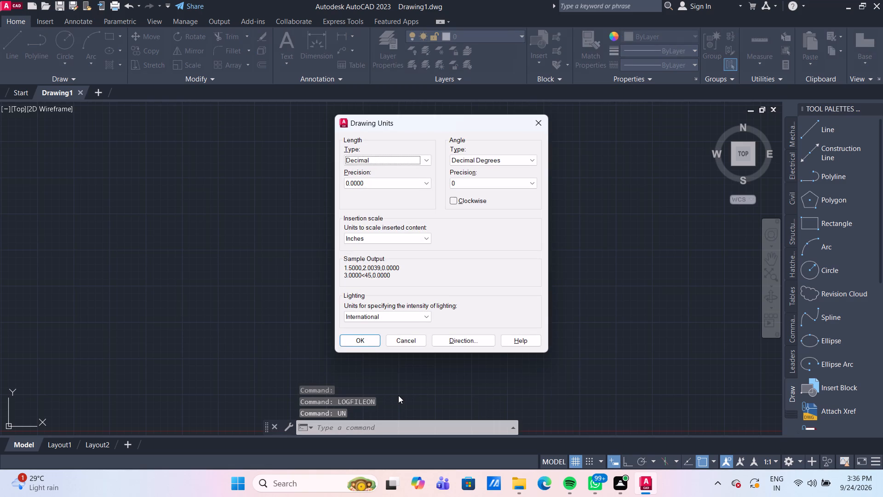
pyautogui.click(423, 184)
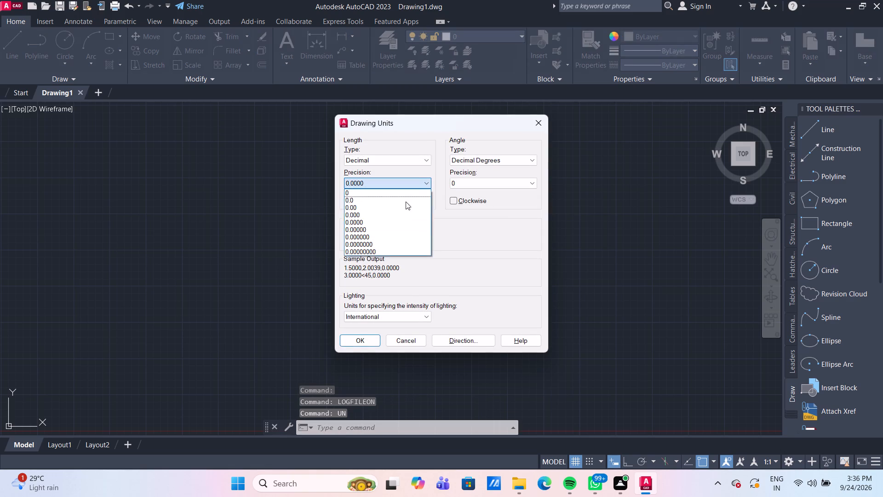
pyautogui.click(401, 195)
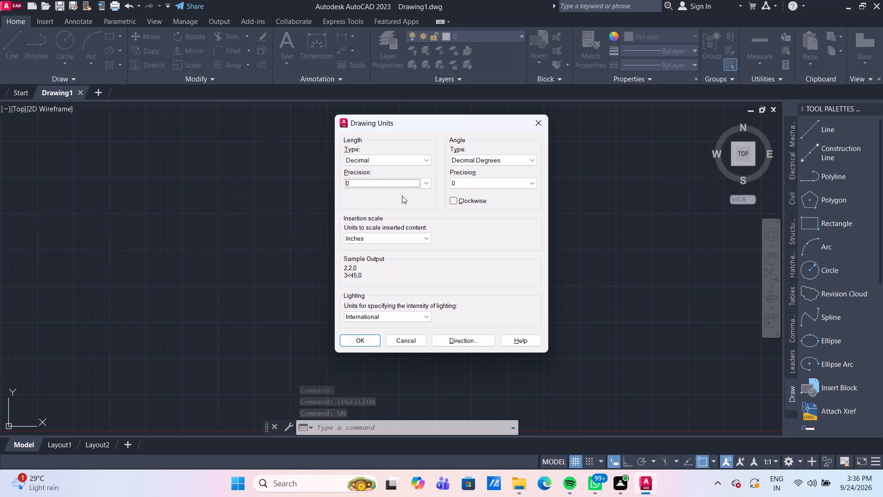
pyautogui.click(416, 237)
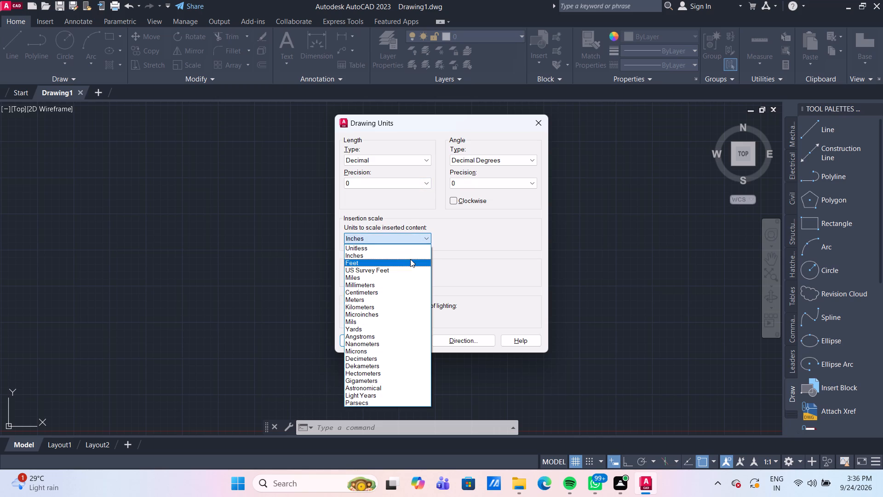
pyautogui.click(399, 288)
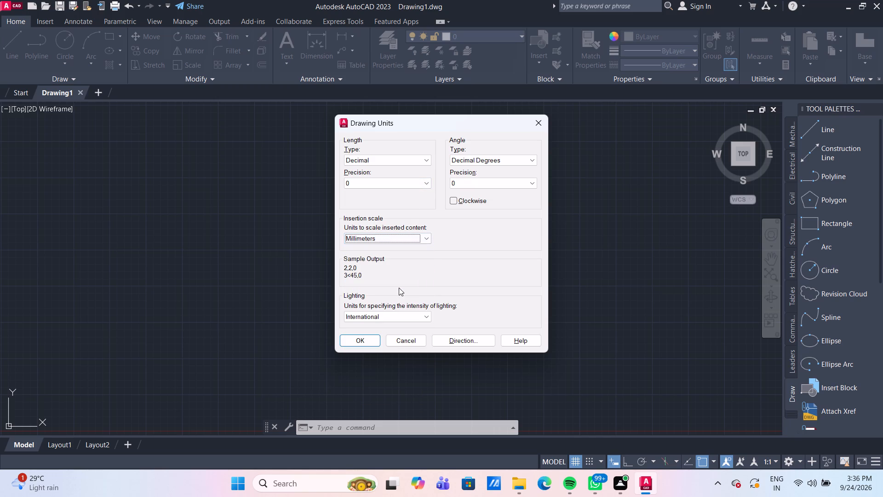
pyautogui.click(367, 342)
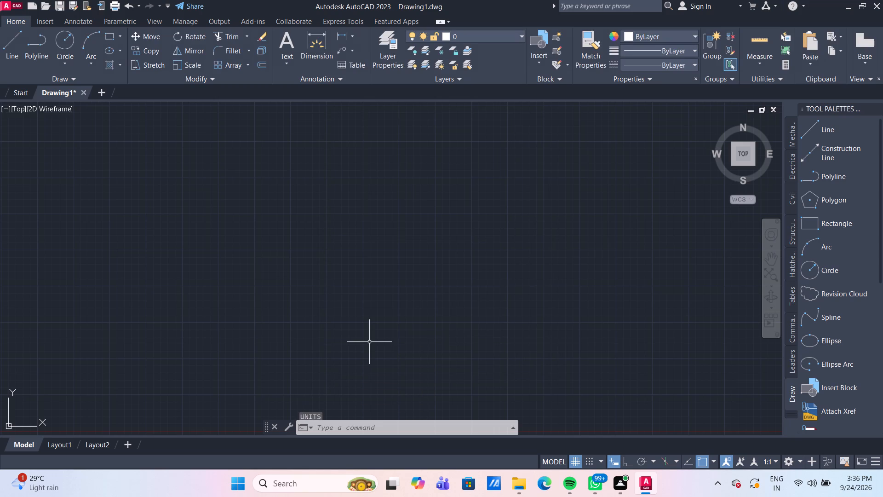
# Set the model space limits from lower-left corner 0,0 to upper-right corner 297,210.
pyautogui.write('LIM')
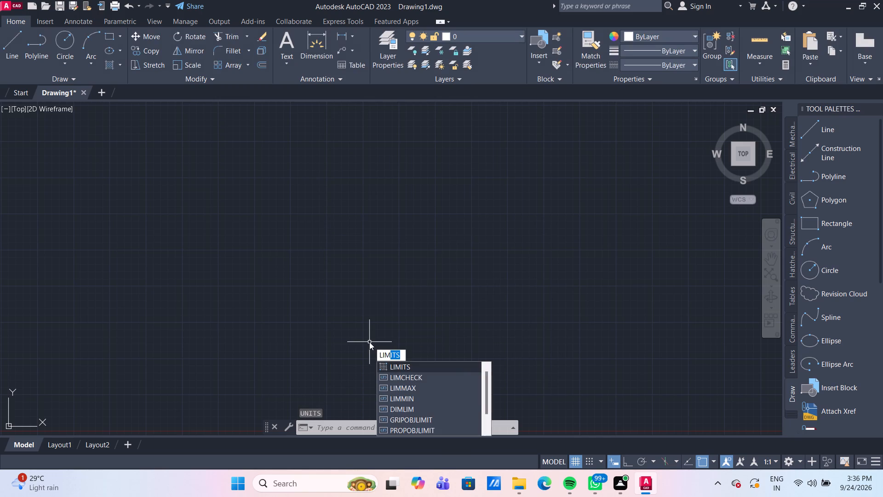
pyautogui.press('Return')
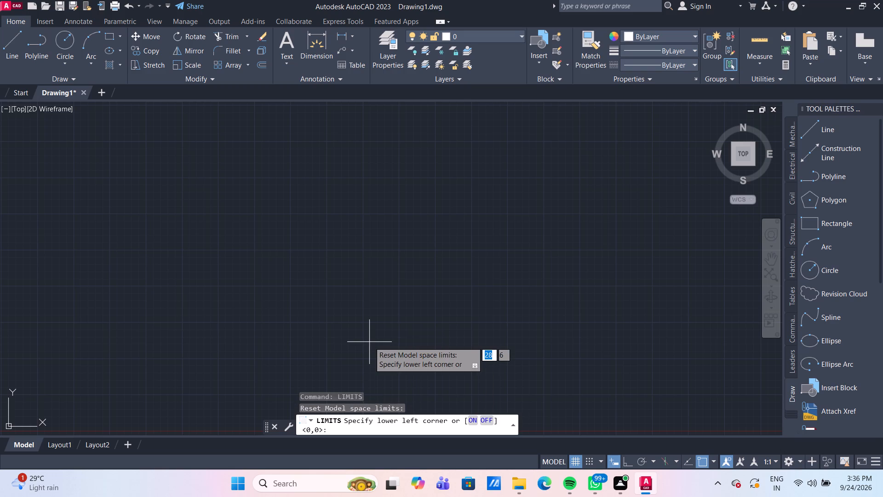
pyautogui.write('0,0')
pyautogui.press('Return')
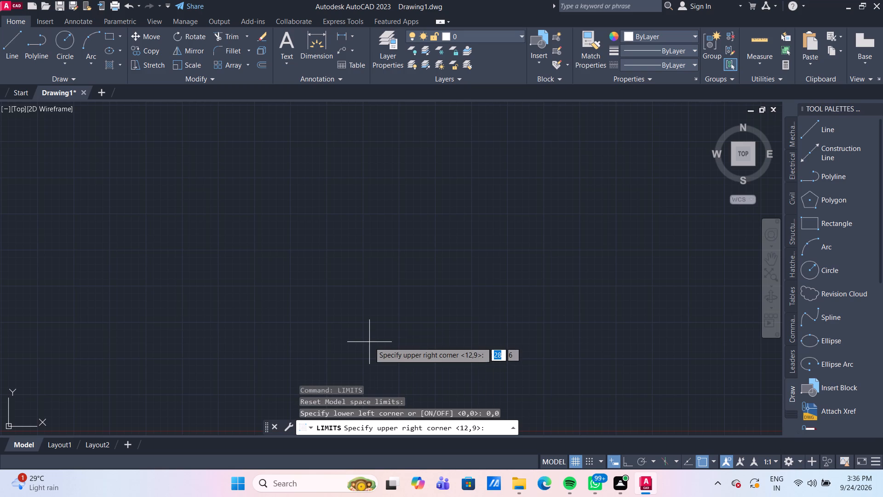
pyautogui.write('297')
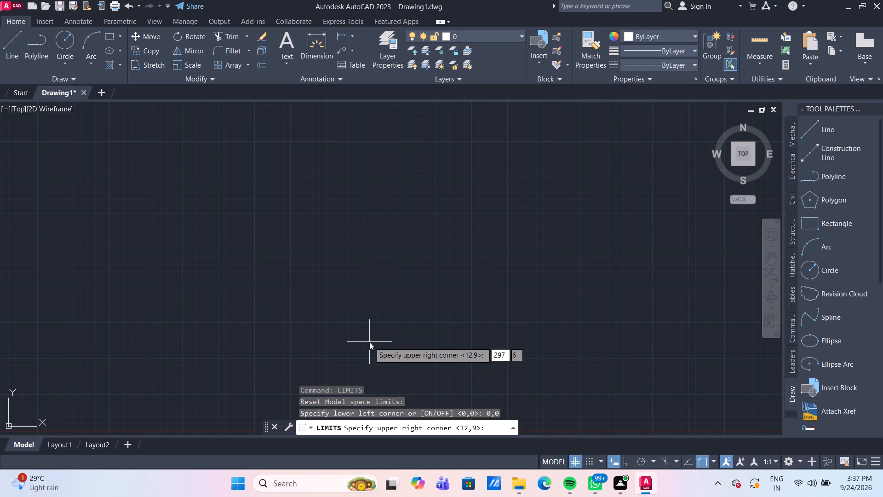
pyautogui.press(',')
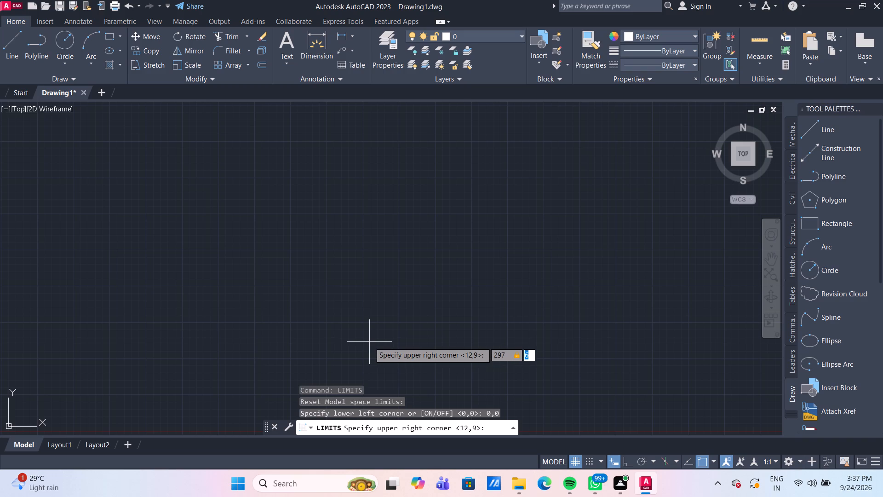
pyautogui.write('210')
pyautogui.press('Return')
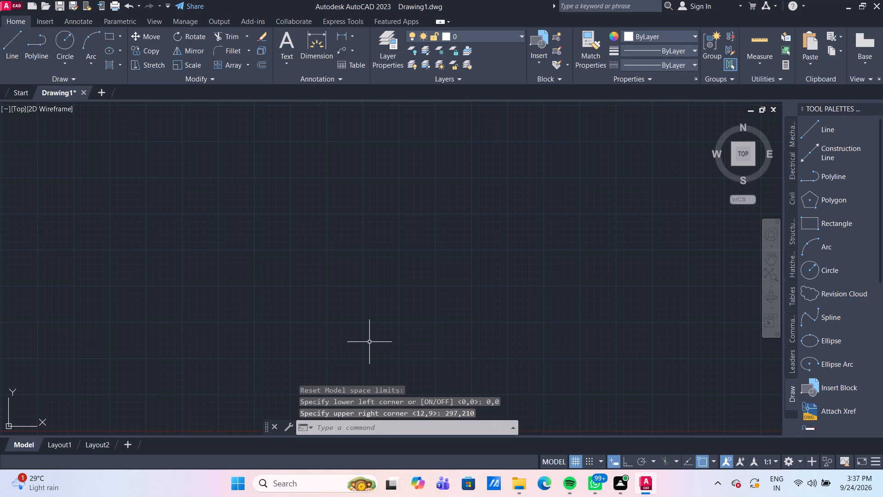
# Modify the Standard dimension style, setting its arrow size to 10.
pyautogui.press('d')
pyautogui.press('Return')
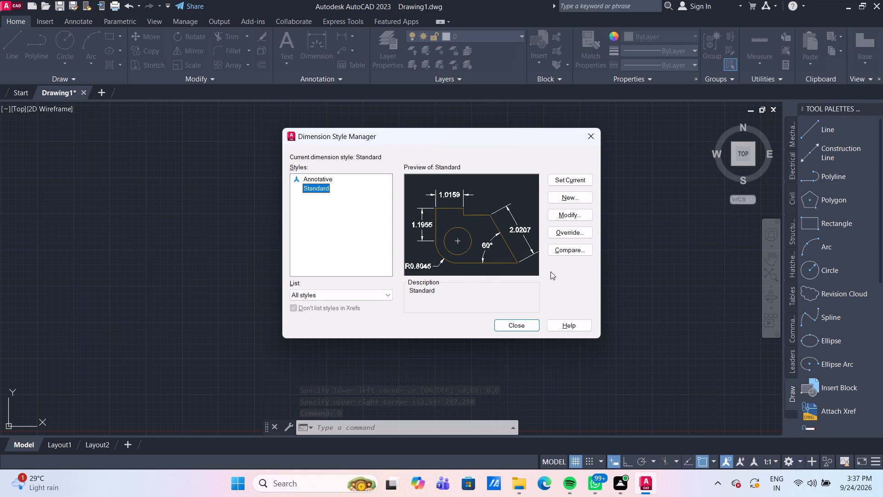
pyautogui.click(572, 215)
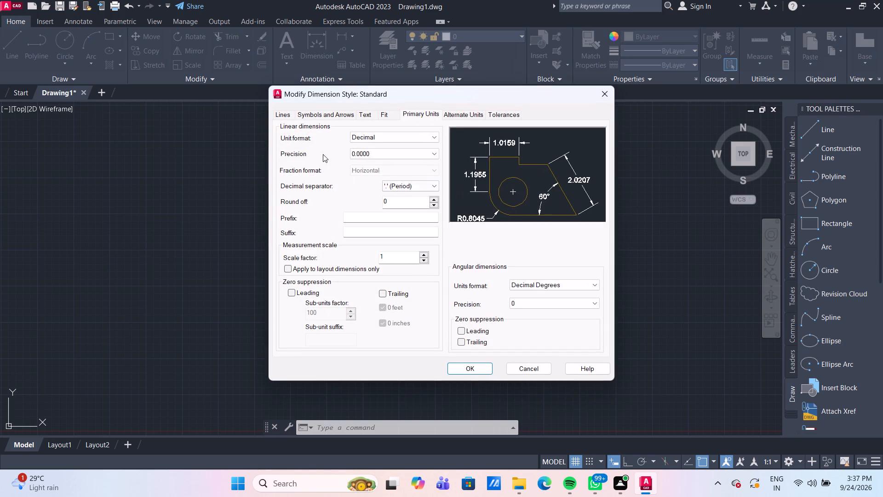
pyautogui.click(336, 116)
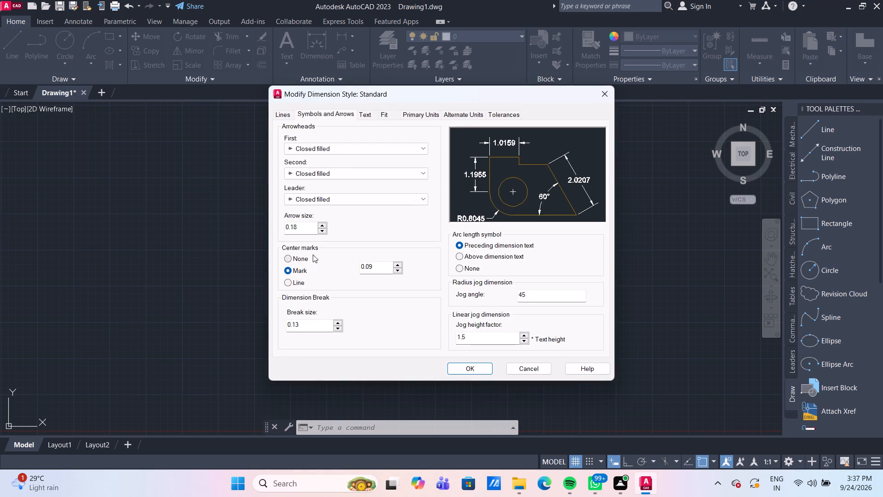
pyautogui.click(307, 226)
pyautogui.press('BackSpace')
pyautogui.press('BackSpace')
pyautogui.press('BackSpace')
pyautogui.press('BackSpace')
pyautogui.press('BackSpace')
pyautogui.press('BackSpace')
pyautogui.press('BackSpace')
pyautogui.press('BackSpace')
pyautogui.write('10')
pyautogui.press('Return')
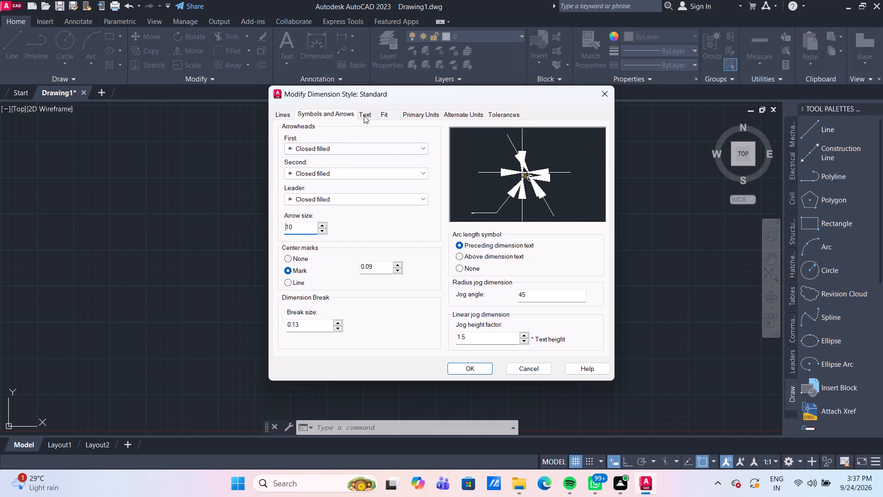
# Set the Standard dimension style's text height to 20.
pyautogui.click(364, 116)
pyautogui.moveTo(414, 196); pyautogui.dragTo(376, 195)
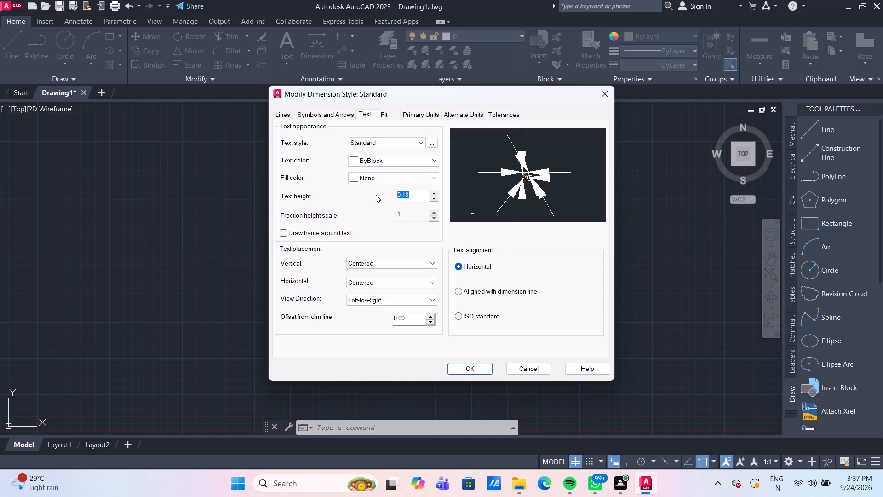
pyautogui.write('20')
pyautogui.press('Return')
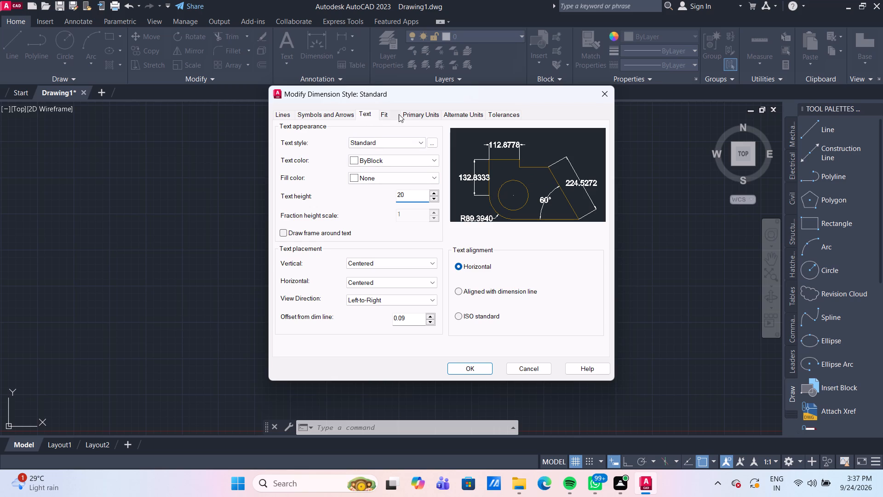
# Set the linear dimension precision to 0, save the Standard style, make it current and close the style manager.
pyautogui.click(415, 115)
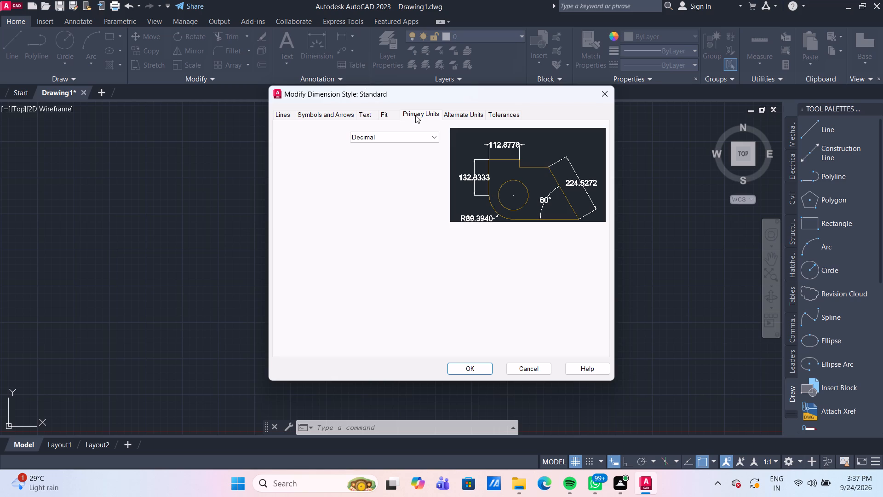
pyautogui.click(409, 155)
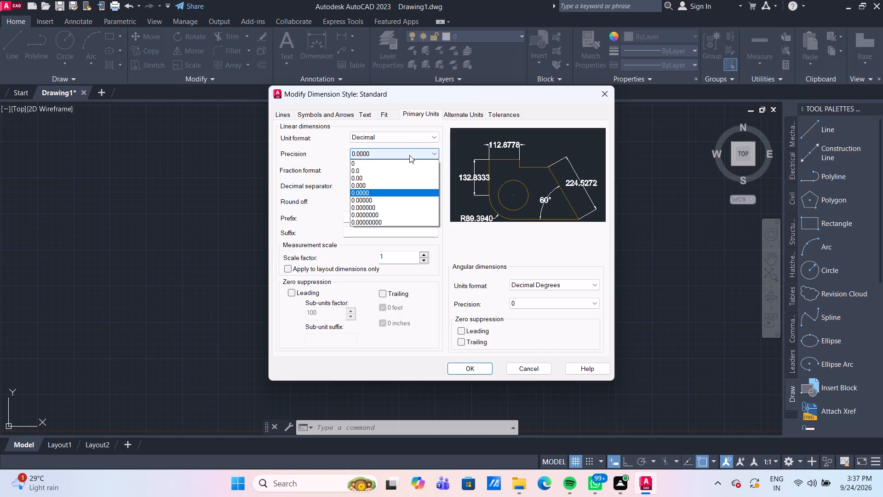
pyautogui.click(405, 162)
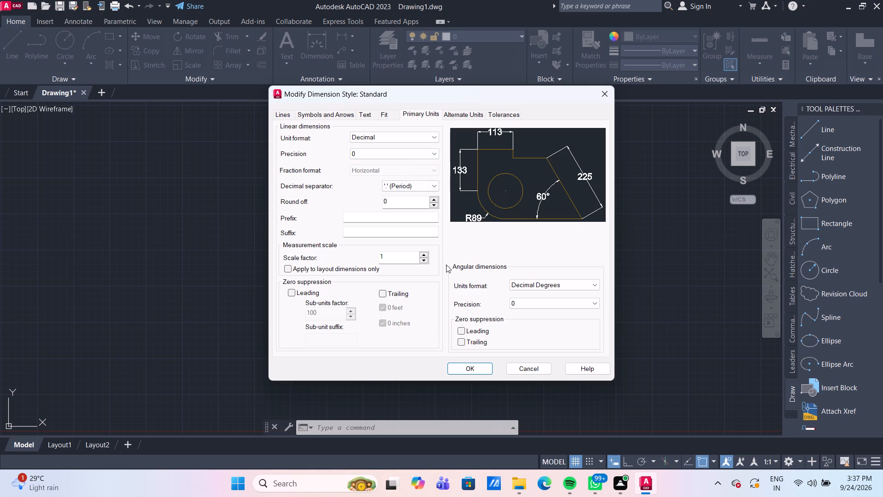
pyautogui.click(476, 370)
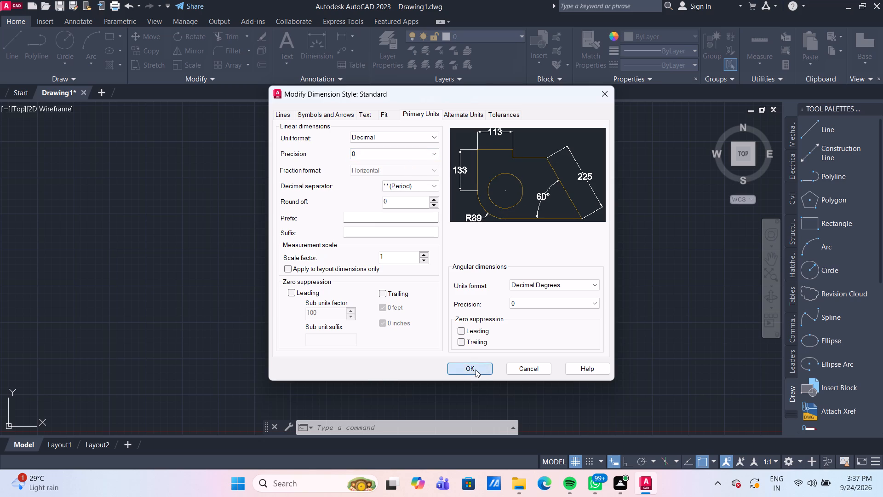
pyautogui.click(575, 179)
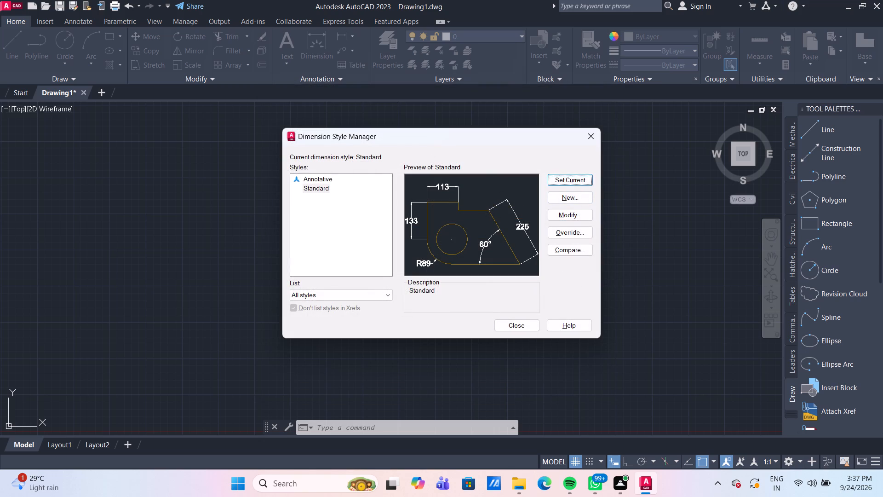
pyautogui.click(520, 328)
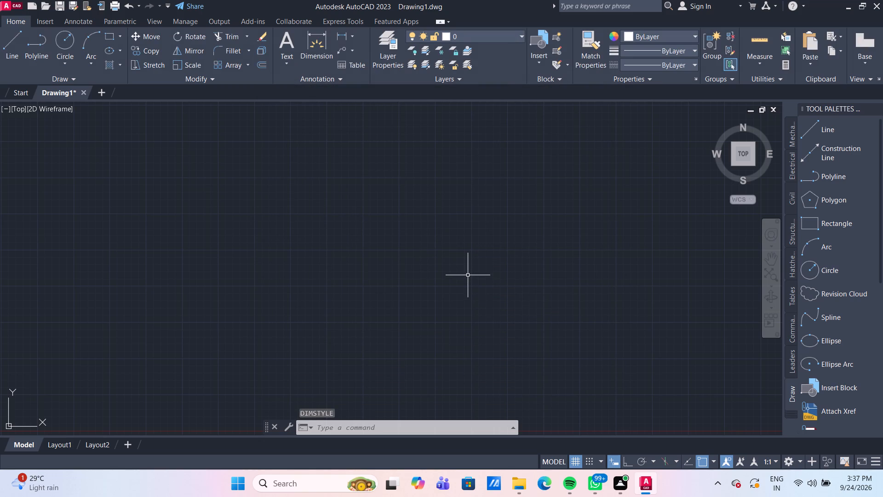
# Turn off displaying the grid beyond the limits in the snap and grid drafting settings and apply the change.
pyautogui.write('DS')
pyautogui.press('Return')
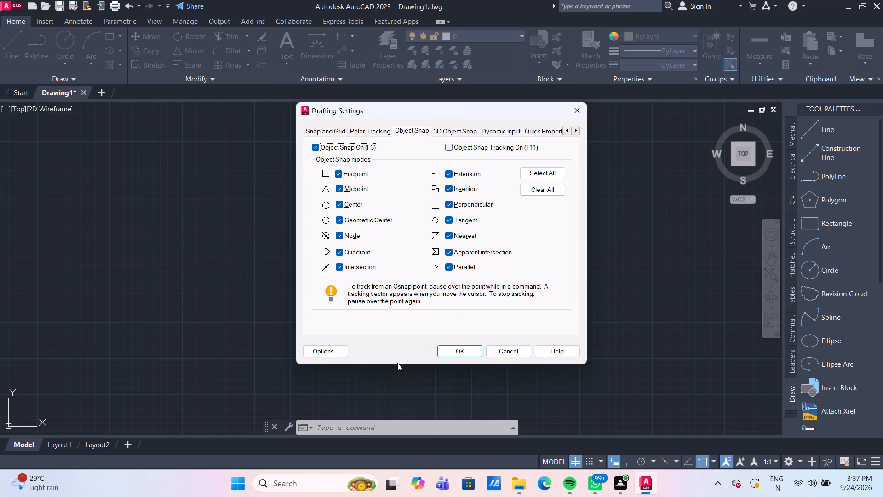
pyautogui.click(328, 133)
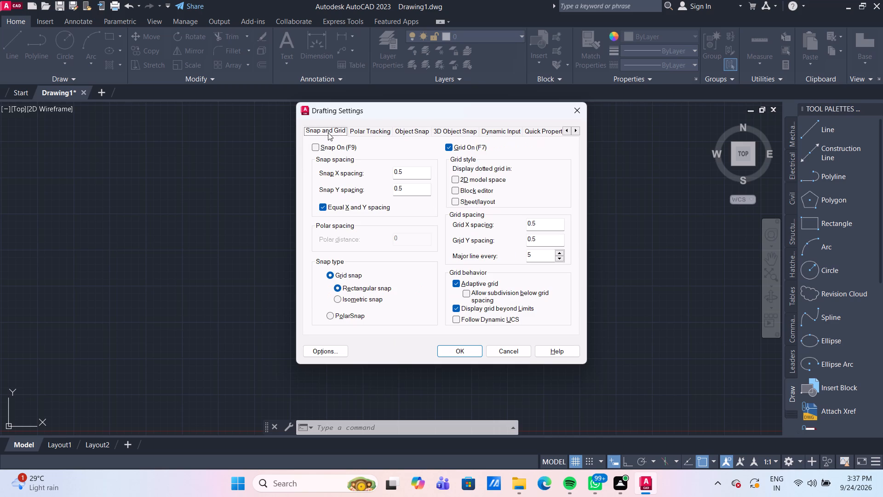
pyautogui.scroll(-2, 423, 266)
pyautogui.click(458, 309)
pyautogui.click(455, 352)
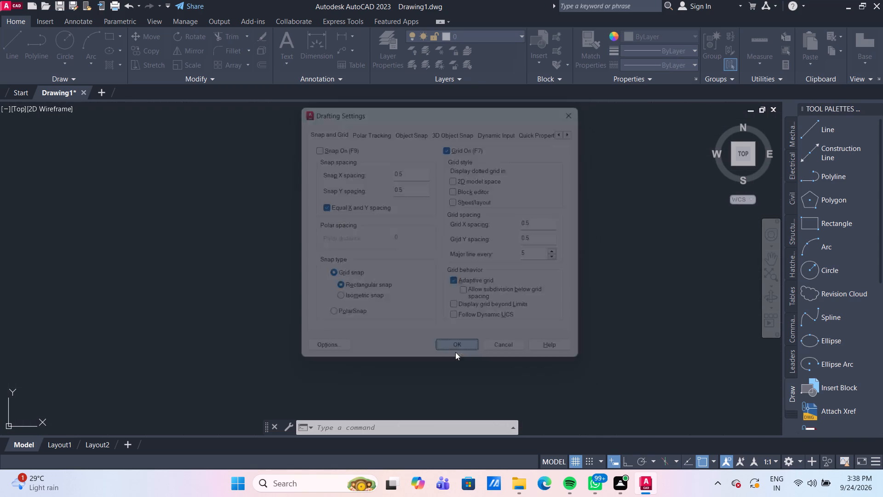
# Examine the grid area bounded by the drawing limits in model space.
pyautogui.scroll(-6, 456, 351)
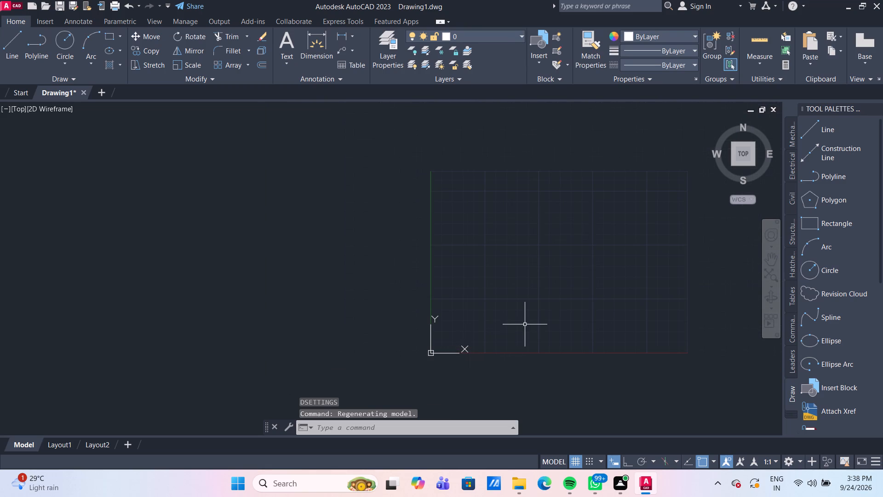
pyautogui.moveTo(561, 305); pyautogui.dragTo(405, 310, button='middle')
pyautogui.scroll(1, 418, 312)
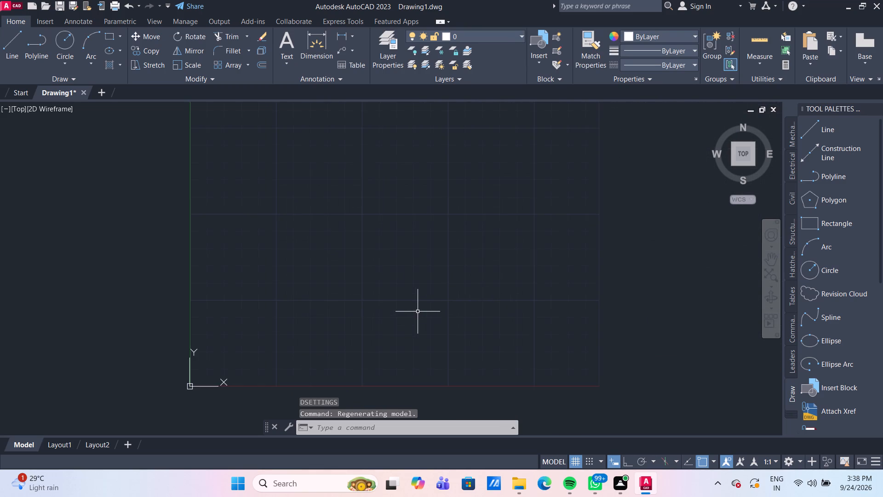
pyautogui.scroll(-1, 418, 312)
pyautogui.moveTo(431, 312); pyautogui.dragTo(438, 296, button='middle')
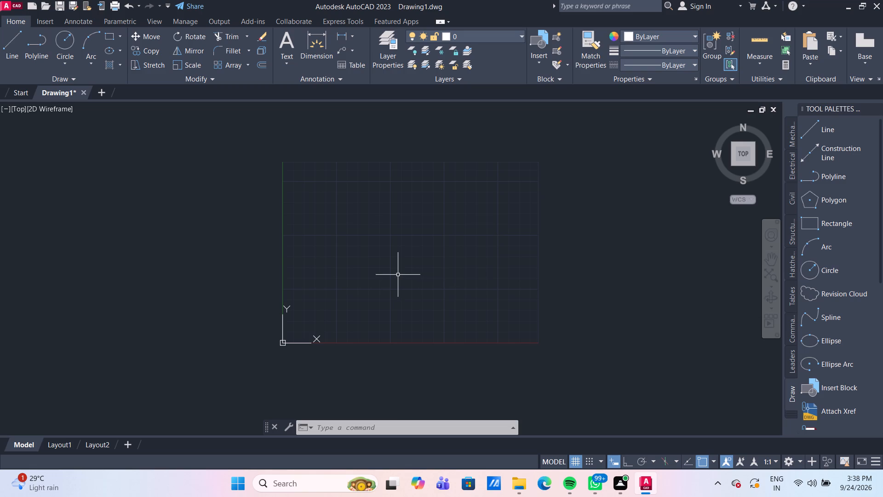
pyautogui.scroll(2, 301, 202)
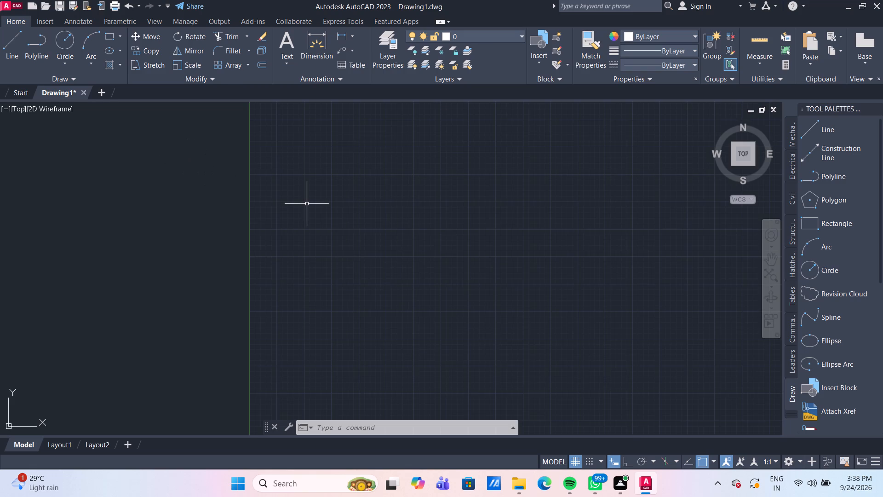
pyautogui.scroll(-2, 308, 208)
pyautogui.moveTo(308, 209); pyautogui.dragTo(284, 199, button='middle')
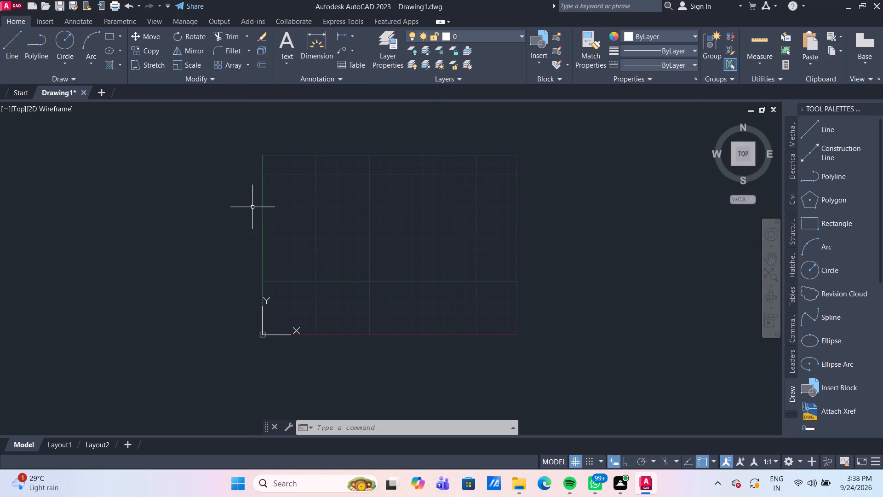
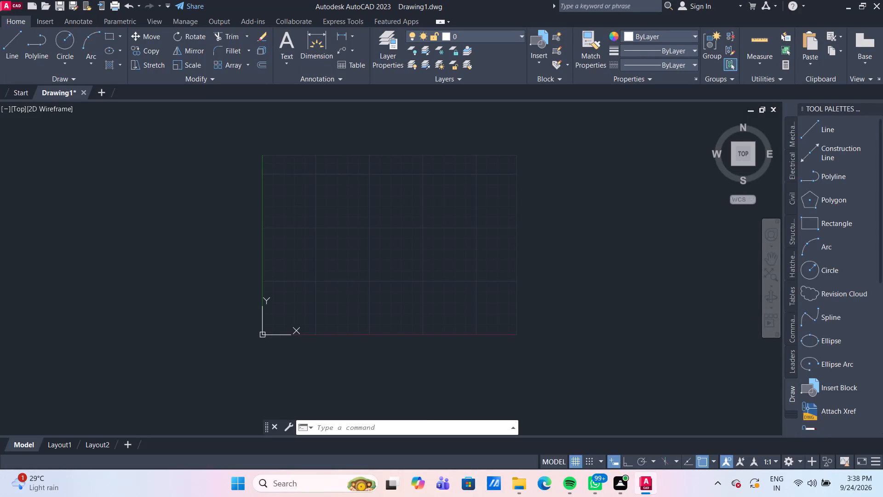
# Open the Standard dimension style for modification and set its linear dimension unit format to Engineering.
pyautogui.click(426, 430)
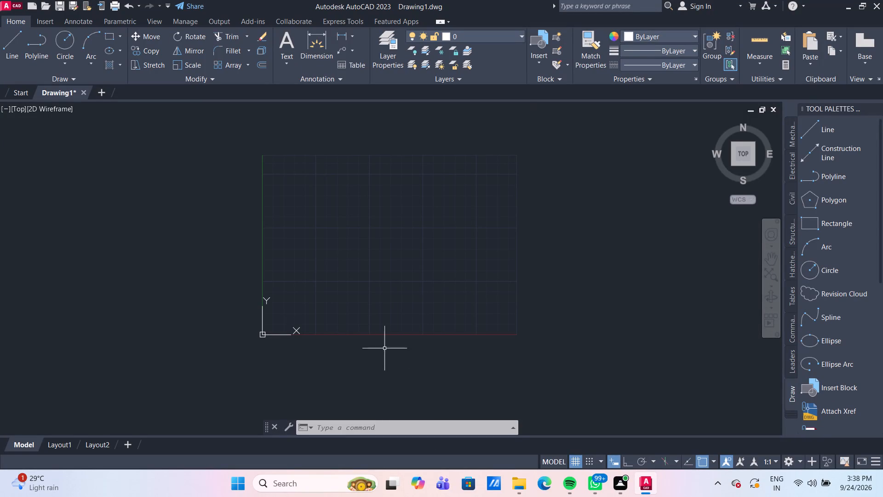
pyautogui.scroll(1, 384, 318)
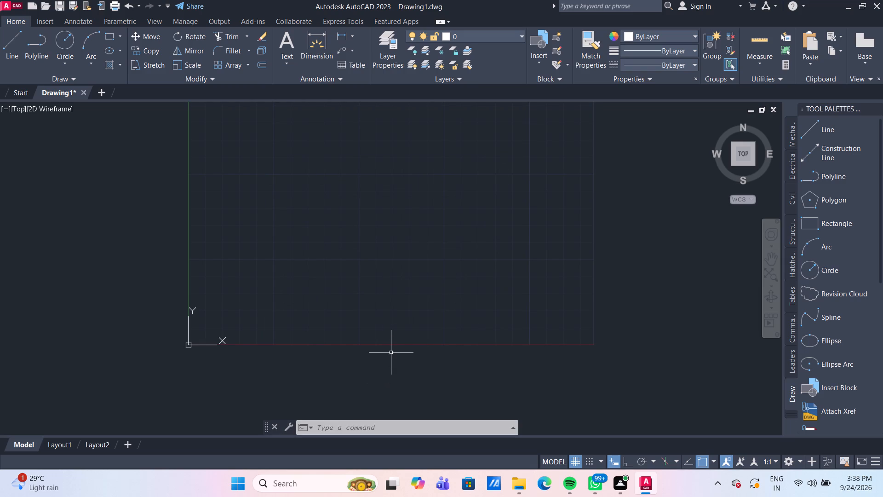
pyautogui.press('d')
pyautogui.press('Return')
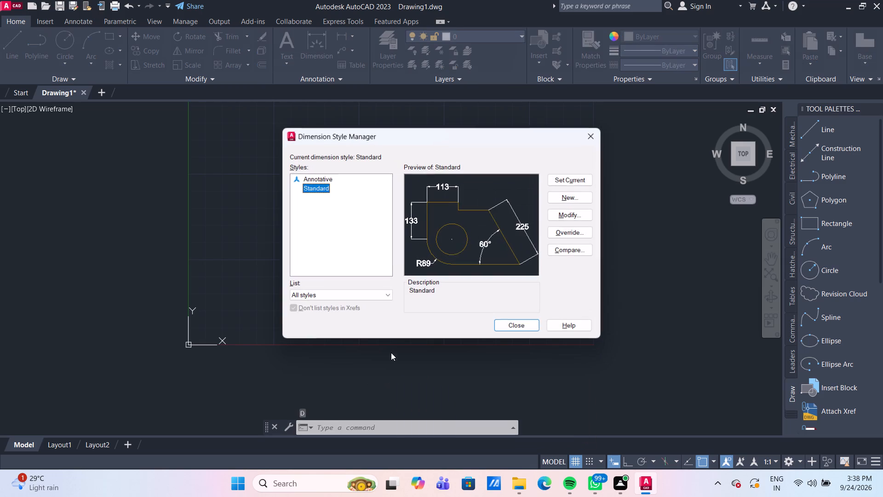
pyautogui.click(564, 216)
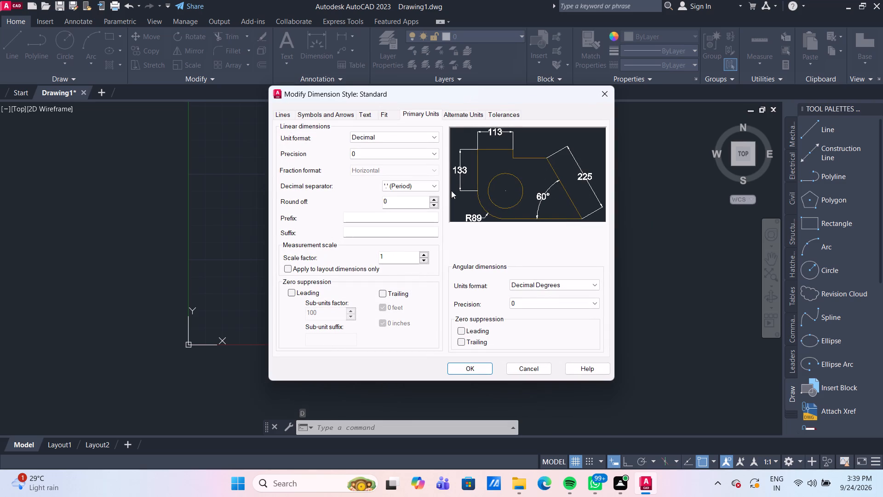
pyautogui.click(406, 139)
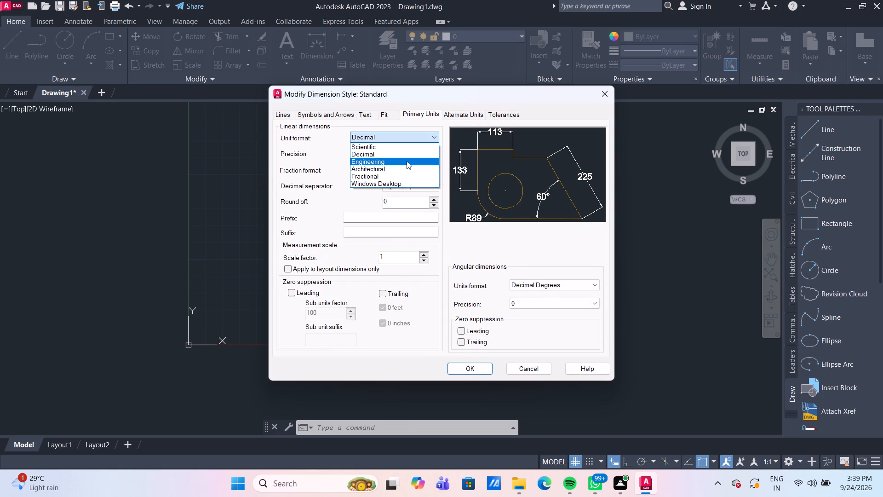
pyautogui.click(407, 161)
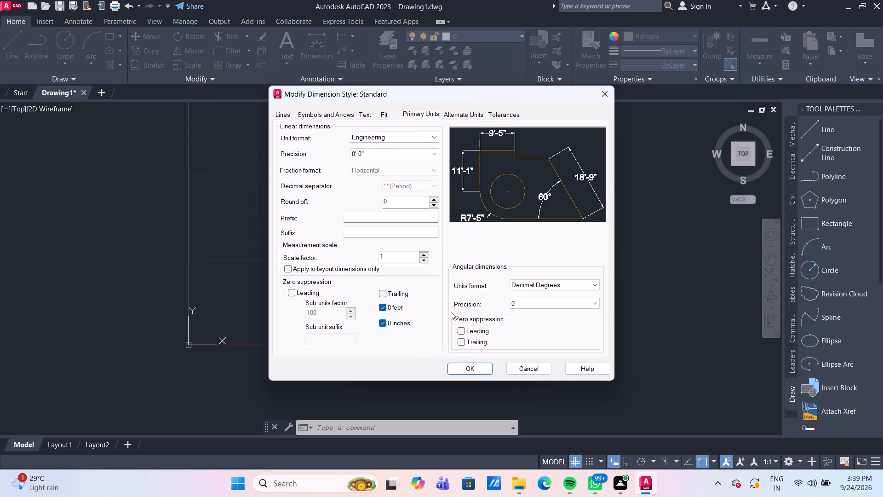
# Set the Standard dimension style's text height to 15.
pyautogui.click(333, 115)
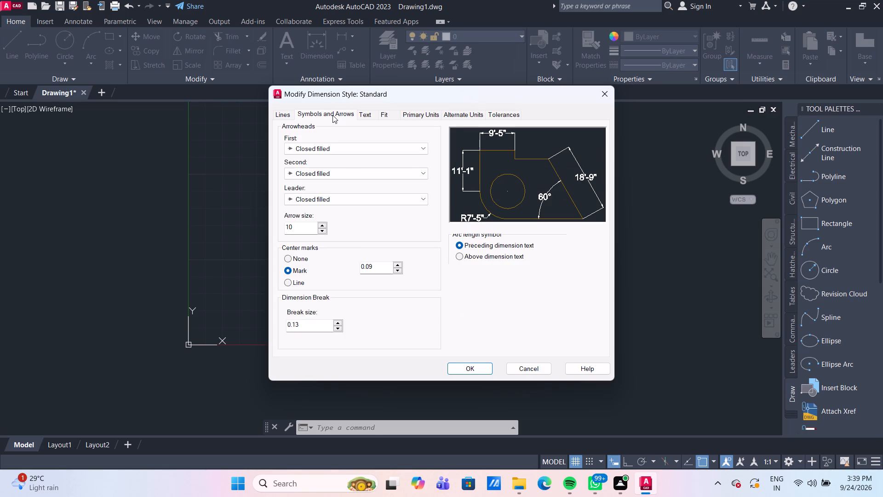
pyautogui.click(369, 118)
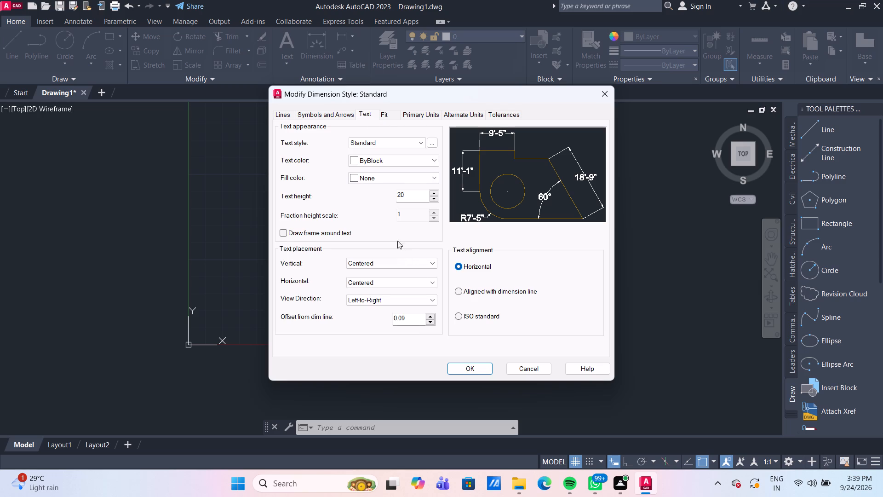
pyautogui.moveTo(412, 194); pyautogui.dragTo(394, 195)
pyautogui.moveTo(394, 195); pyautogui.dragTo(389, 195)
pyautogui.write('10')
pyautogui.press('Return')
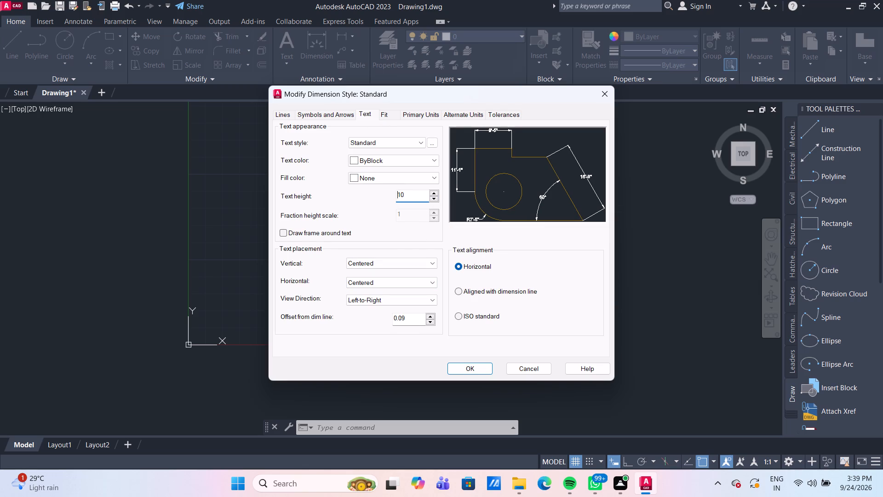
pyautogui.click(410, 194)
pyautogui.press('BackSpace')
pyautogui.press('5')
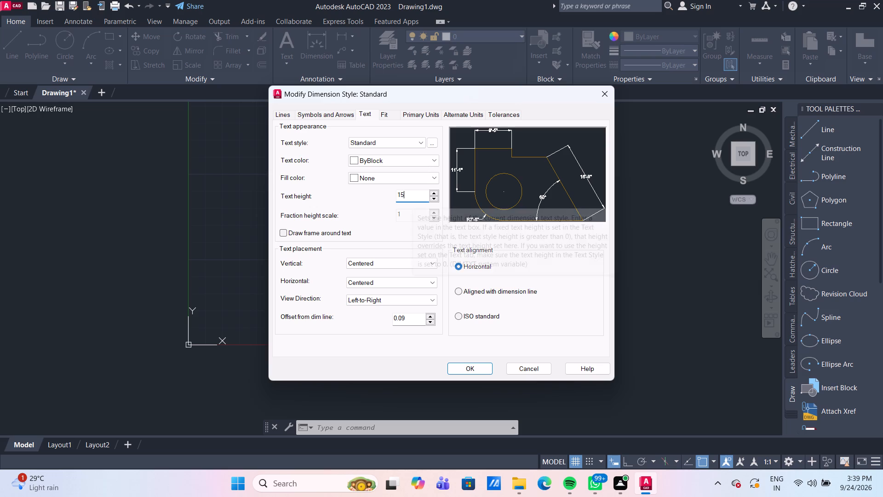
pyautogui.press('Return')
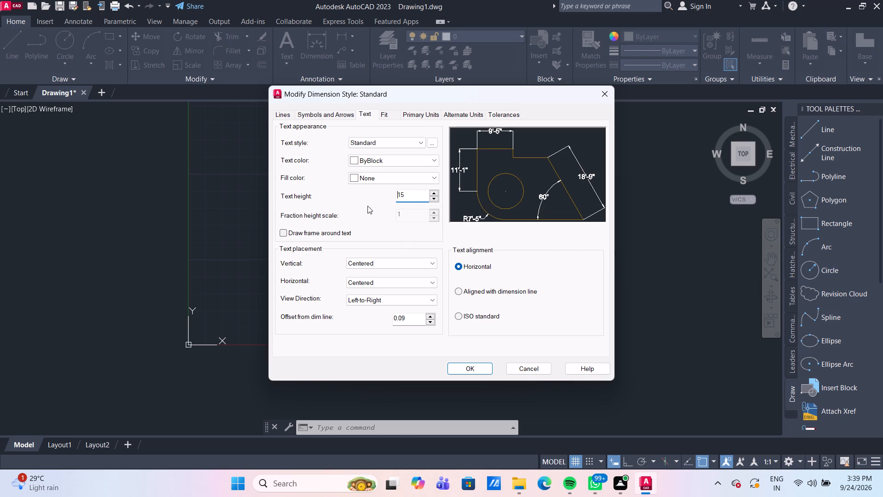
pyautogui.click(367, 206)
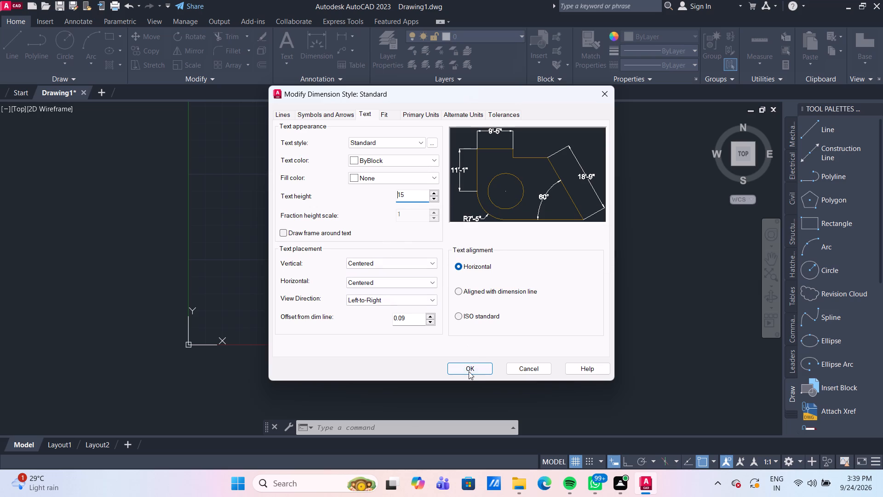
# Save the Standard style changes, make the style current and close the style manager.
pyautogui.click(468, 370)
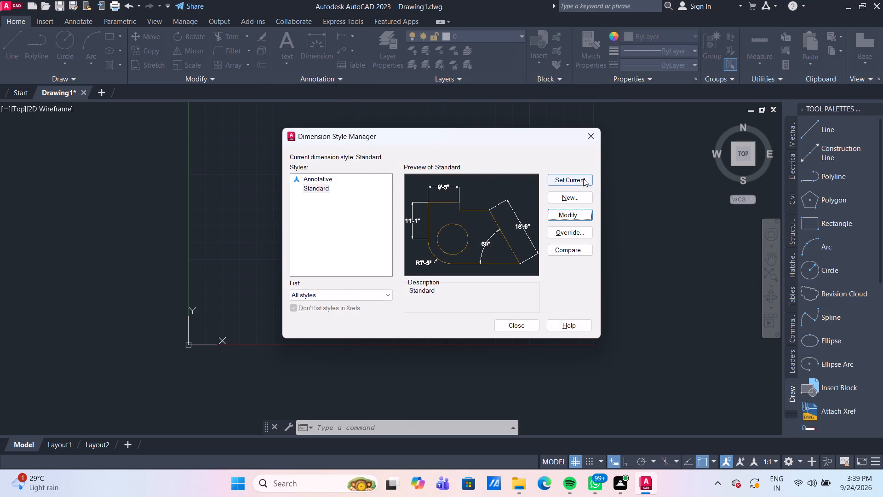
pyautogui.click(583, 179)
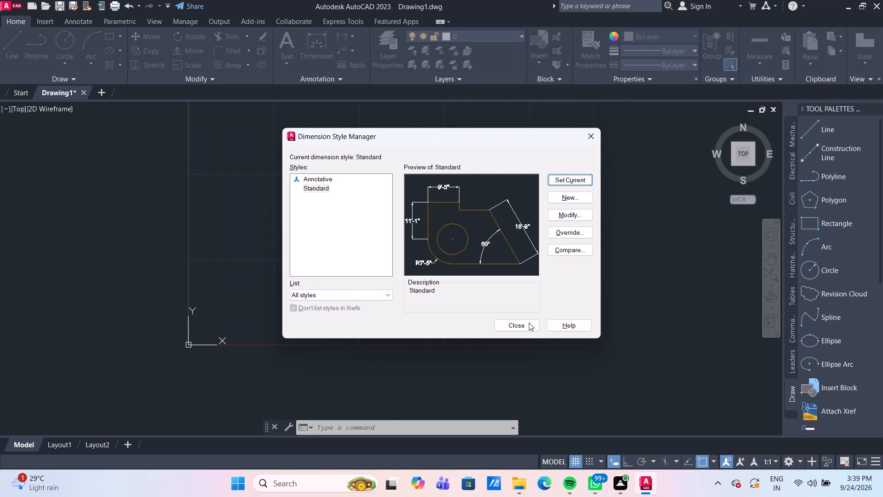
pyautogui.click(522, 329)
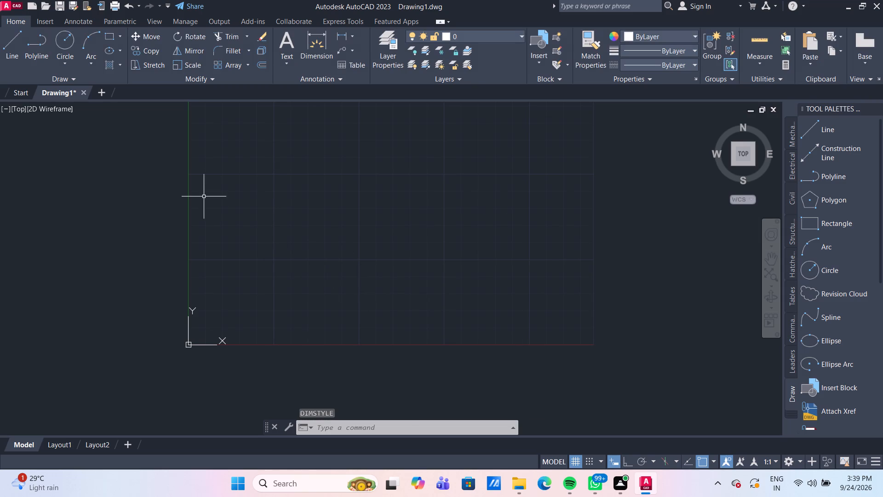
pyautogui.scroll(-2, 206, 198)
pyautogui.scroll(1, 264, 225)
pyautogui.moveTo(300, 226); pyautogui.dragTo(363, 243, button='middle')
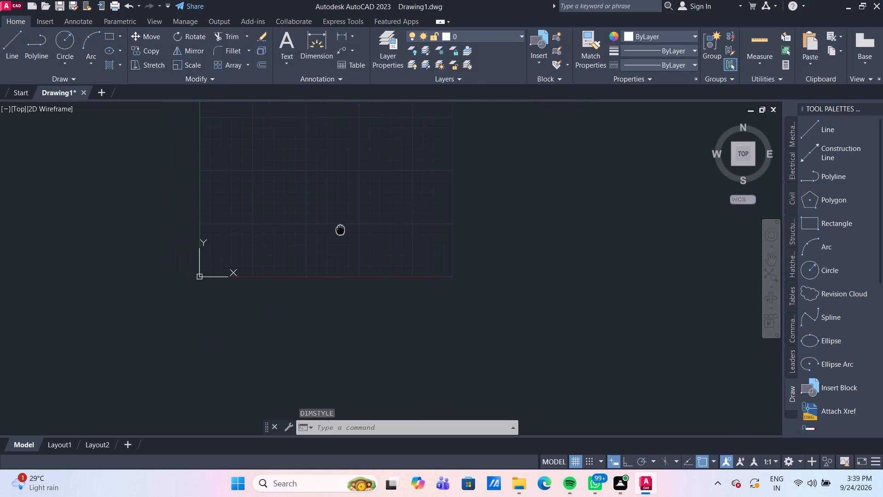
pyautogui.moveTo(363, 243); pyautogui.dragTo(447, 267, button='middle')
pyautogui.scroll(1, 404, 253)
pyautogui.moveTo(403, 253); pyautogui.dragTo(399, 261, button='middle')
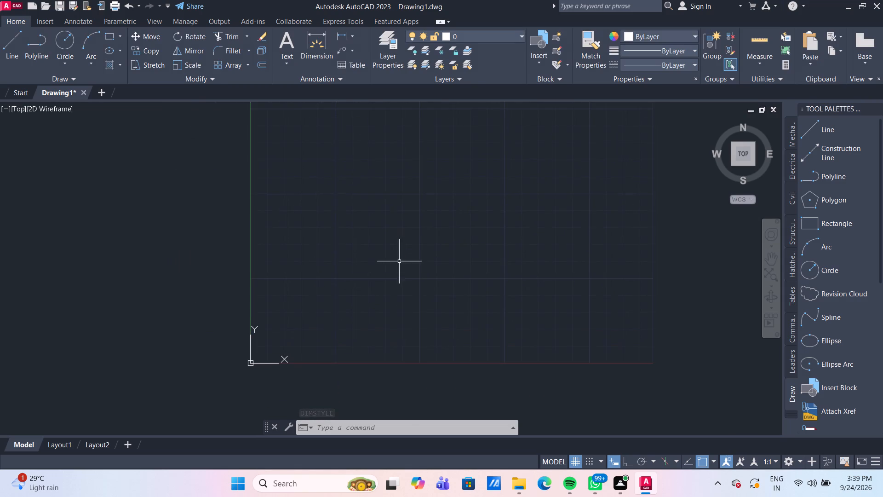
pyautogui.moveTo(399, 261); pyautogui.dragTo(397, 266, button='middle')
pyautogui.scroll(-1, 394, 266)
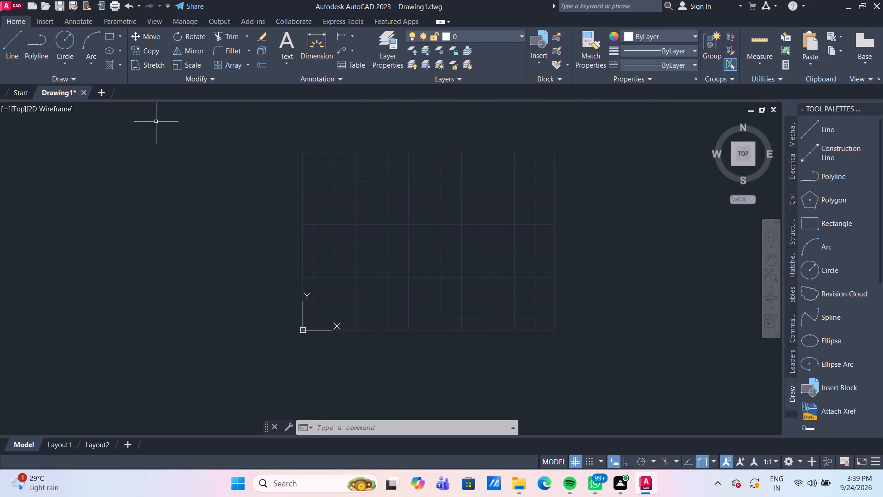
# Turn on Ortho mode while starting a line inside the grid area, and cancel the line.
pyautogui.click(11, 56)
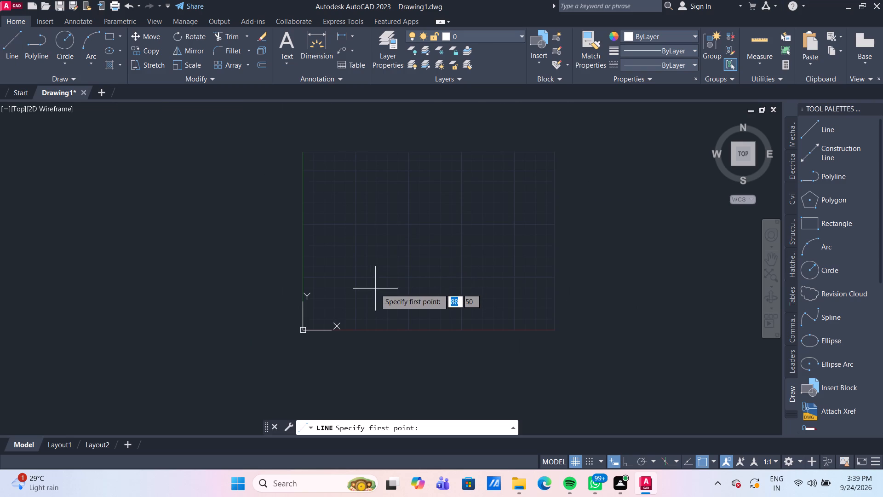
pyautogui.click(349, 299)
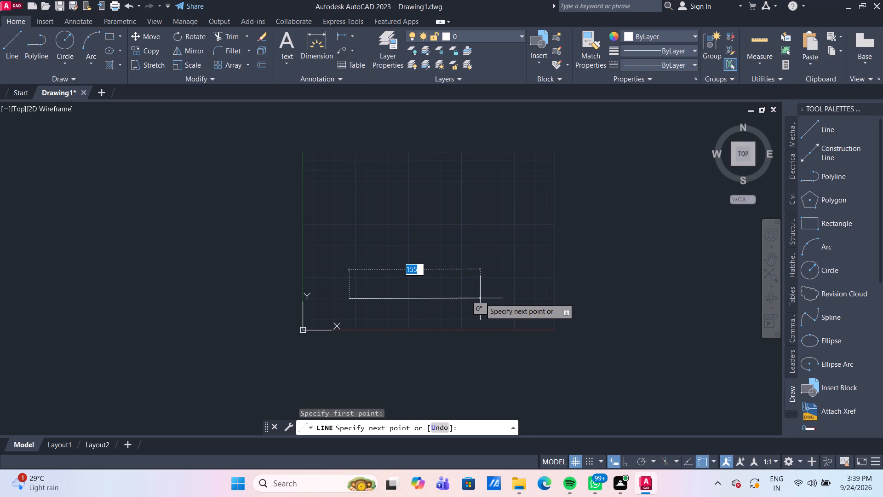
pyautogui.press('F8')
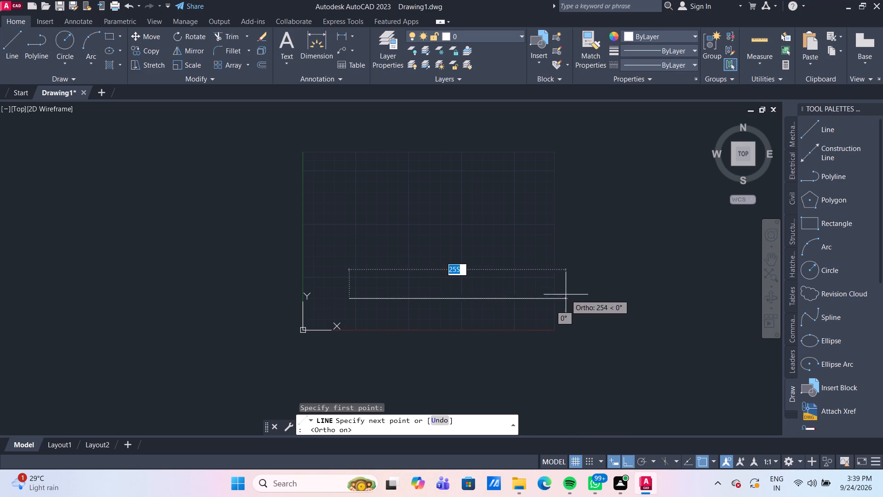
pyautogui.press('Escape')
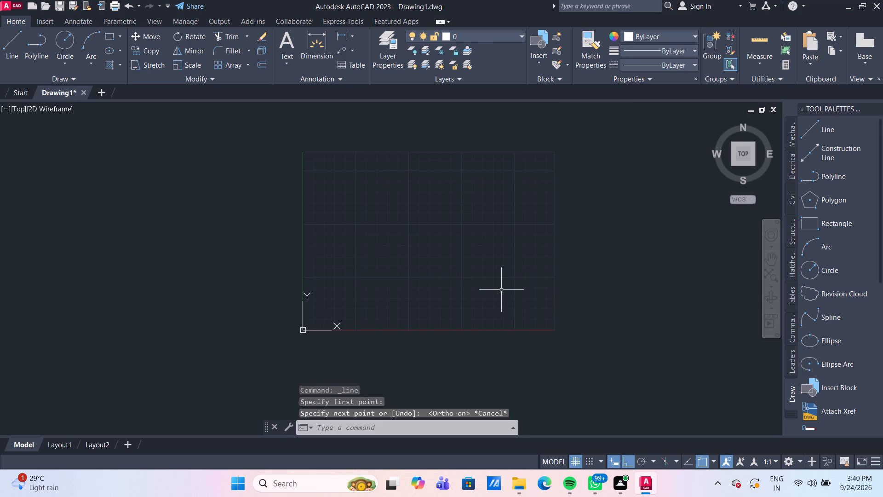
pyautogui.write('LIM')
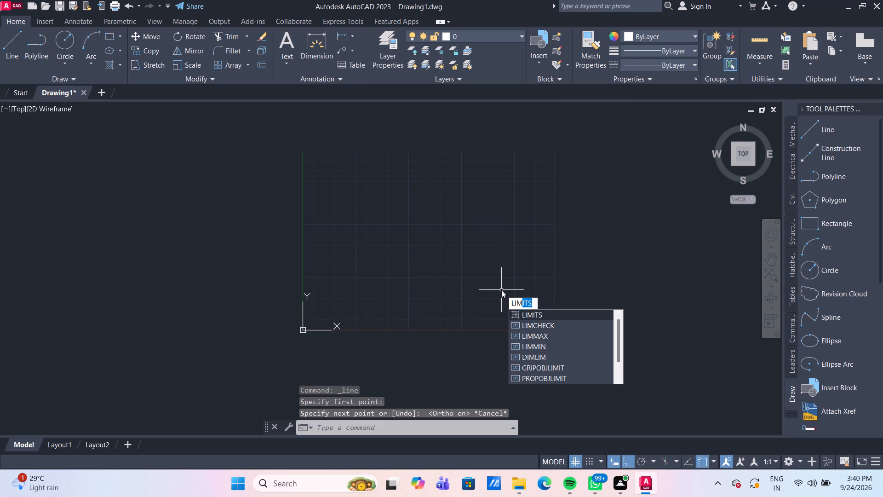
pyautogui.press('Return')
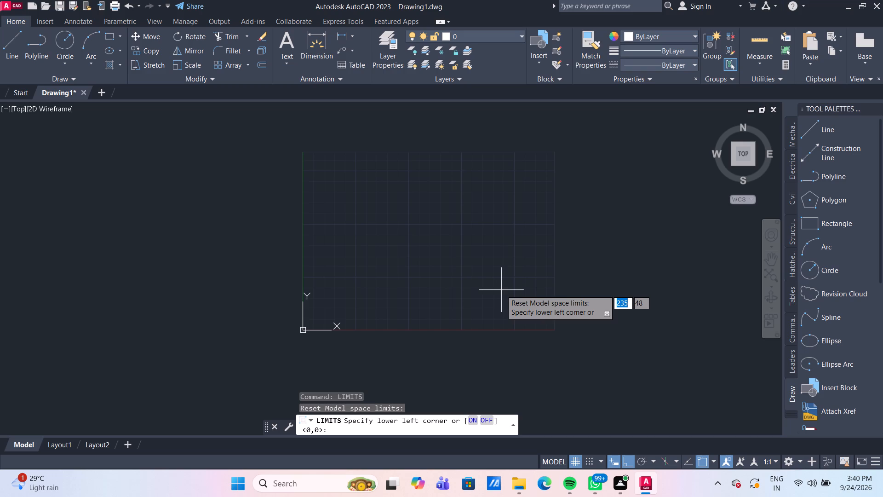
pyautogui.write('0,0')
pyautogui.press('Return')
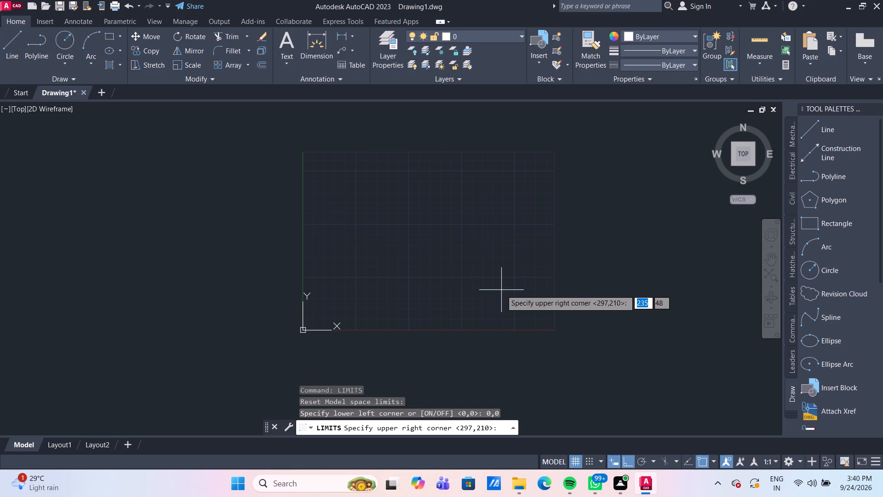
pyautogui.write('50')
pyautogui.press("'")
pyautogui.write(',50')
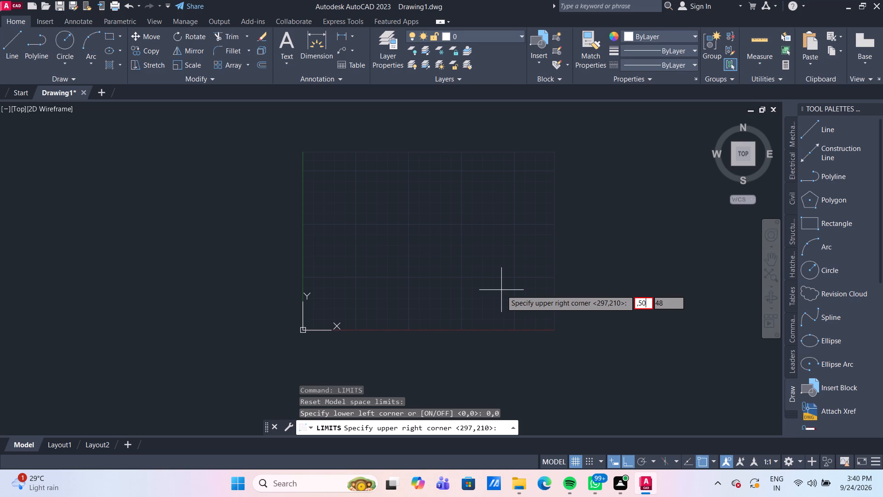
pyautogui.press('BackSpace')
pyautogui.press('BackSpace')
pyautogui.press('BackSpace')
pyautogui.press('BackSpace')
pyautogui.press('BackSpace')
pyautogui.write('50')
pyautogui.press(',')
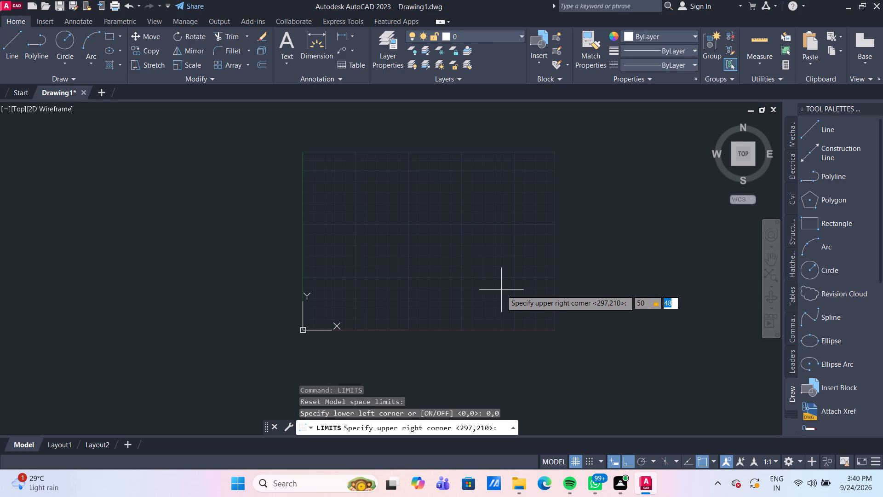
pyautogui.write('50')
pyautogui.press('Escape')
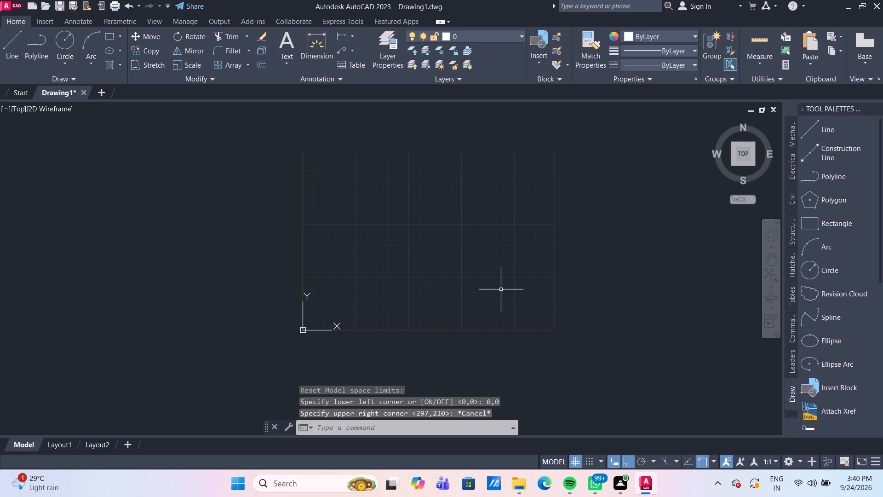
# Turn on the display of the grid beyond the limits in the drafting settings.
pyautogui.write('DS')
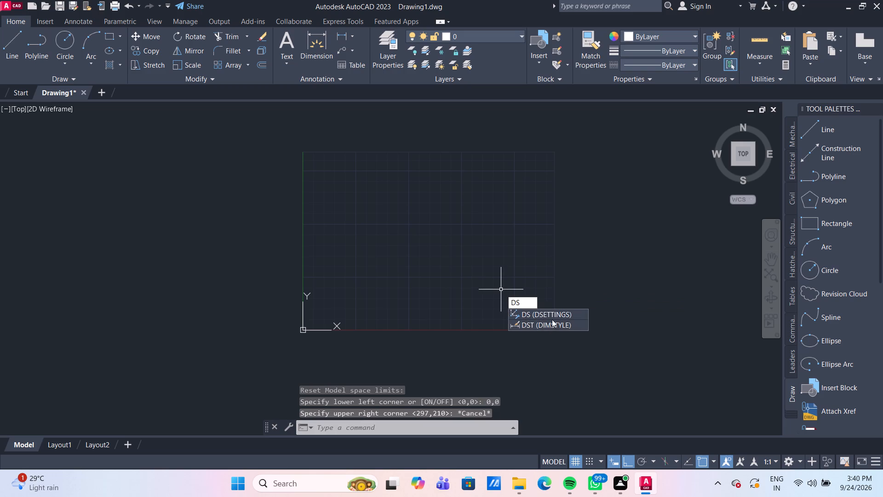
pyautogui.click(552, 318)
pyautogui.click(505, 310)
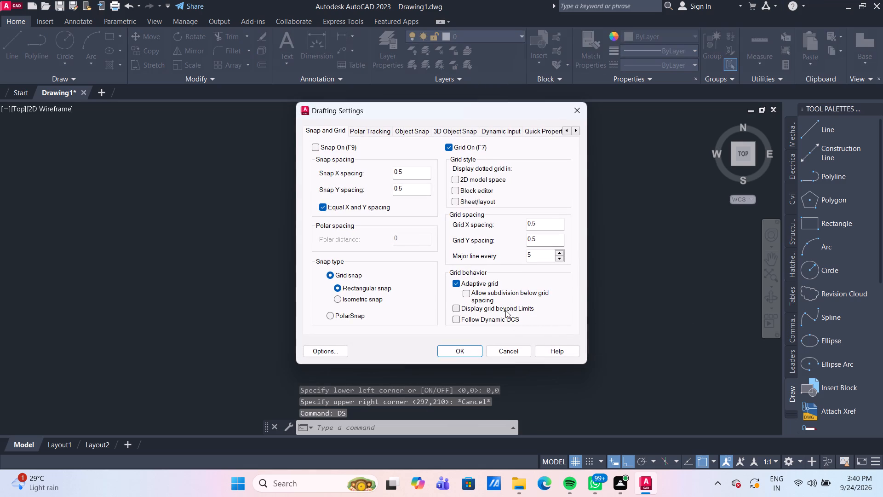
pyautogui.click(458, 350)
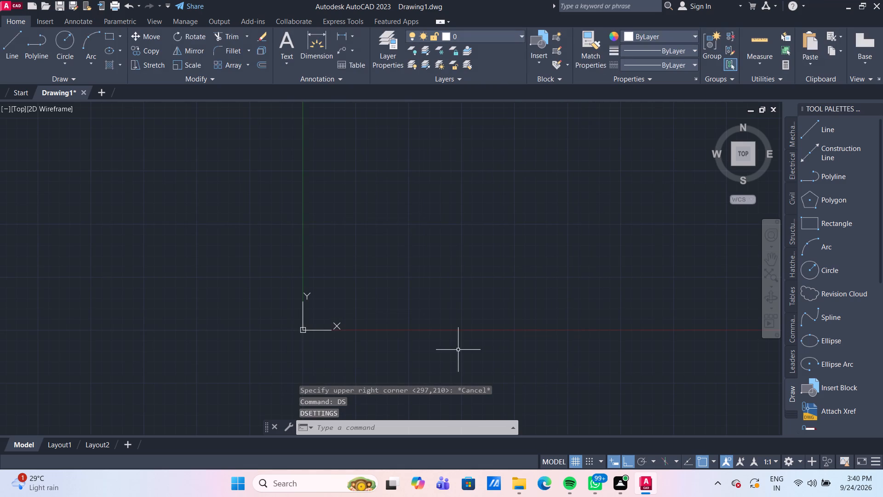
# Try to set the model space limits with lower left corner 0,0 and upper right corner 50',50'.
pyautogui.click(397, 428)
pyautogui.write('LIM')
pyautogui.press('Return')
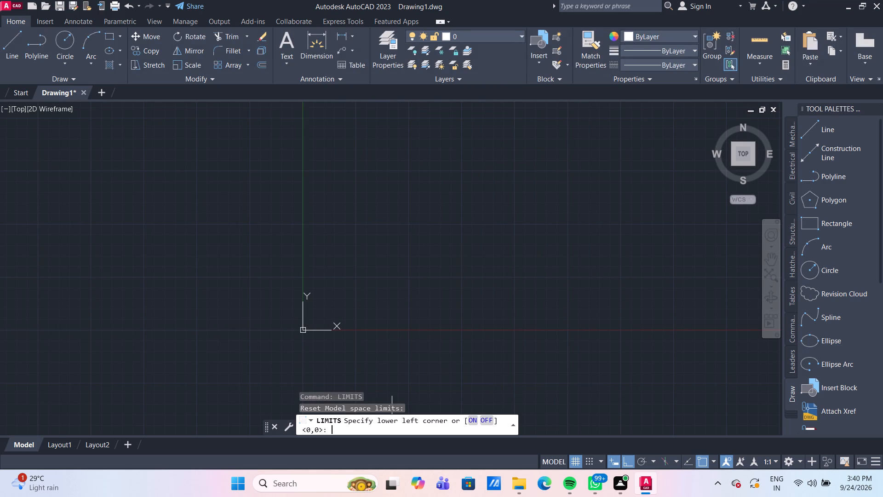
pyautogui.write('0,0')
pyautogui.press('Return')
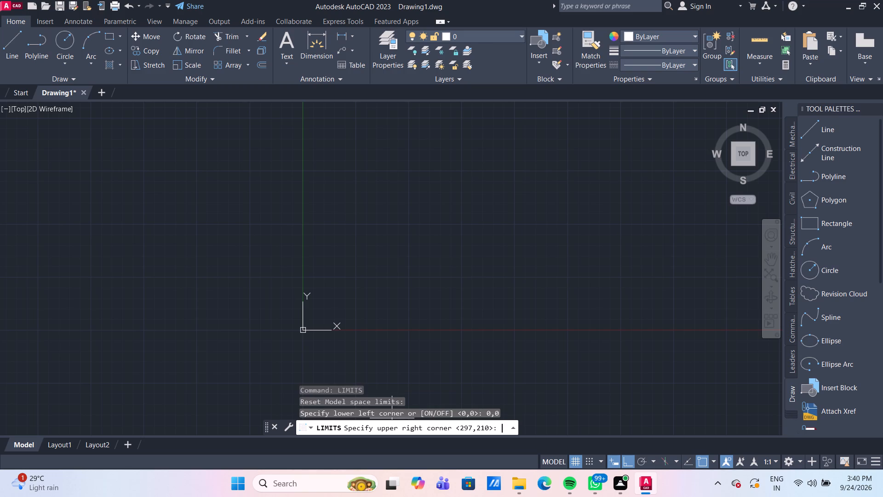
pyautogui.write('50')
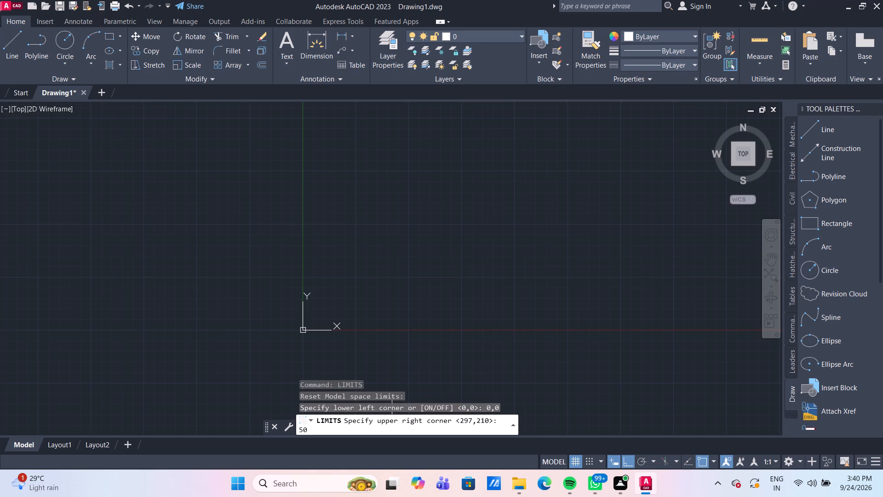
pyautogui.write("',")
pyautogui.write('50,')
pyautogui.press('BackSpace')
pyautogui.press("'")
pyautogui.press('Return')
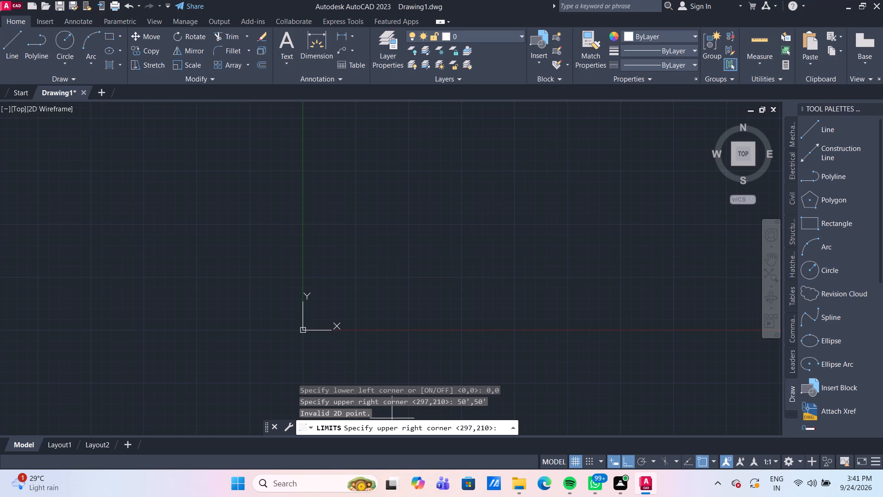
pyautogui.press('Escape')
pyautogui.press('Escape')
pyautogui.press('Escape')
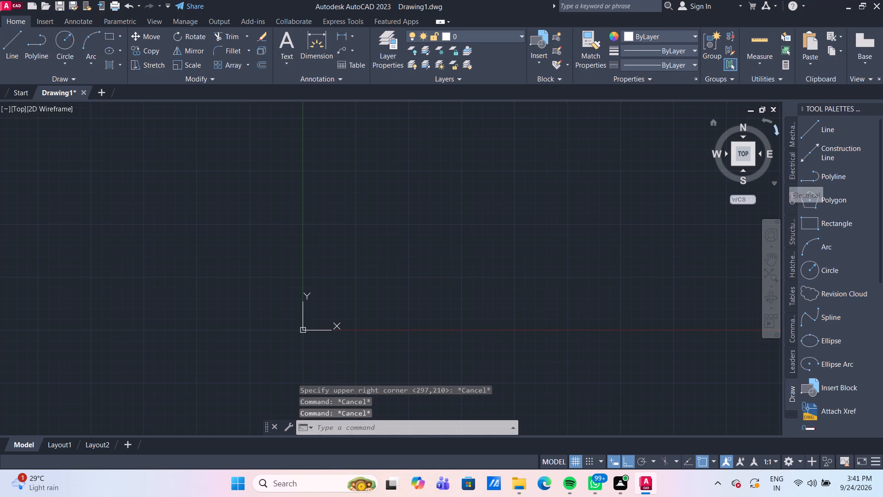
# Quit AutoCAD, discarding the changes to Drawing1.dwg.
pyautogui.click(877, 3)
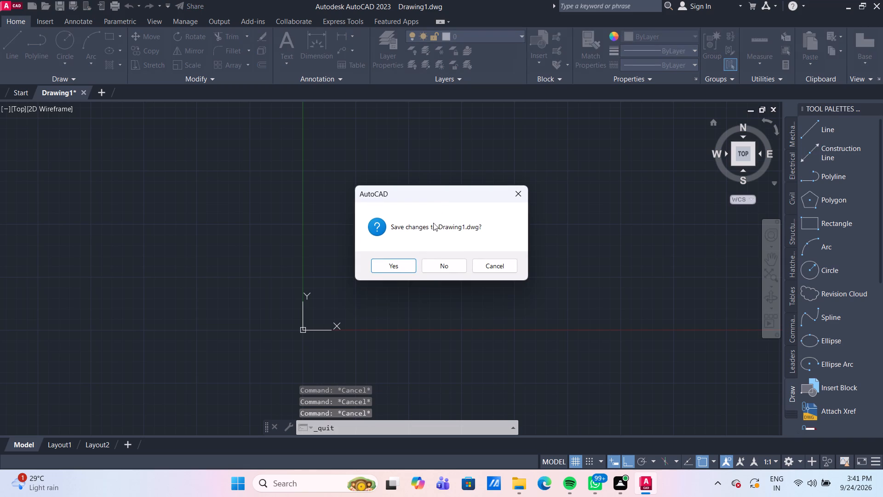
pyautogui.click(442, 264)
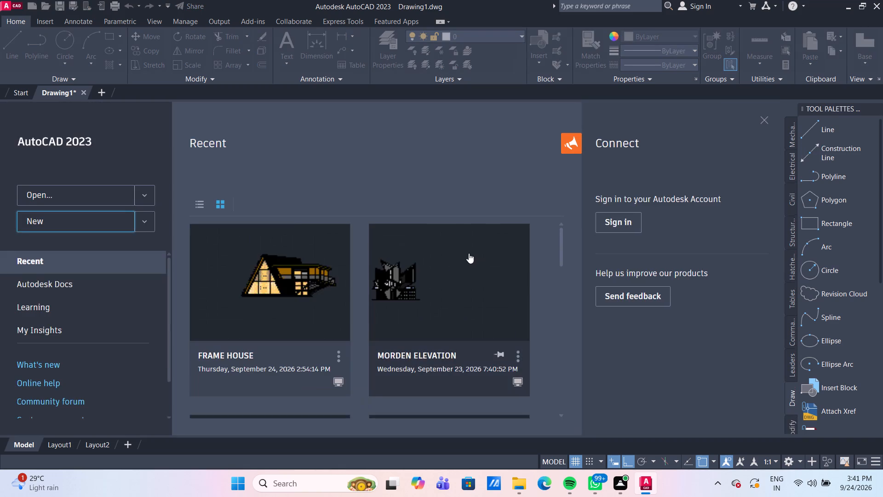
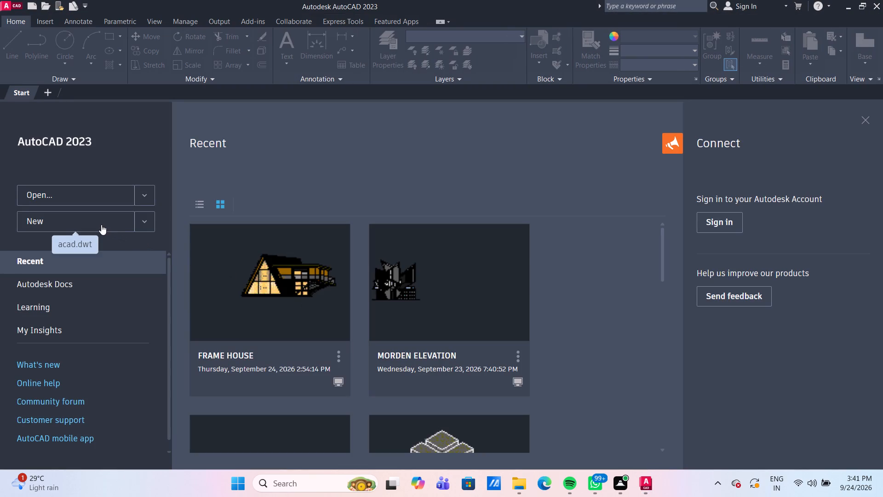
# Create a new drawing from the acad.dwt template.
pyautogui.click(97, 220)
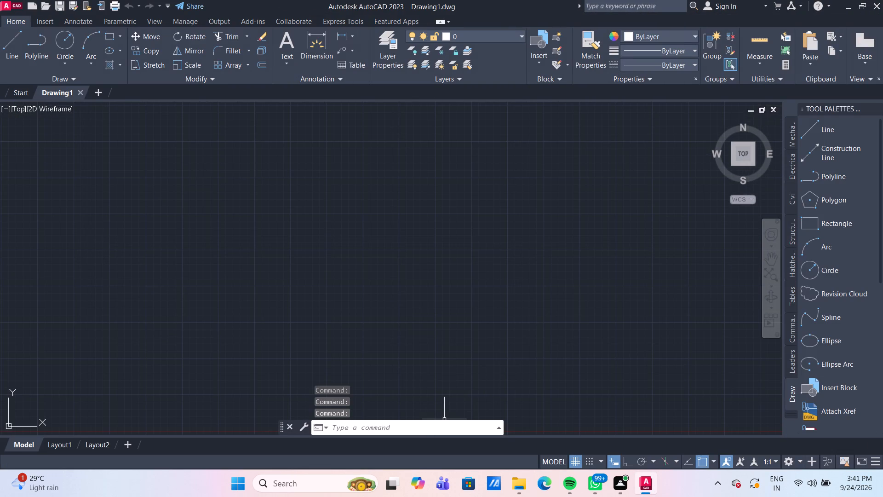
# Turn on log file recording with the LOGFILEON command.
pyautogui.click(430, 428)
pyautogui.write('LOG')
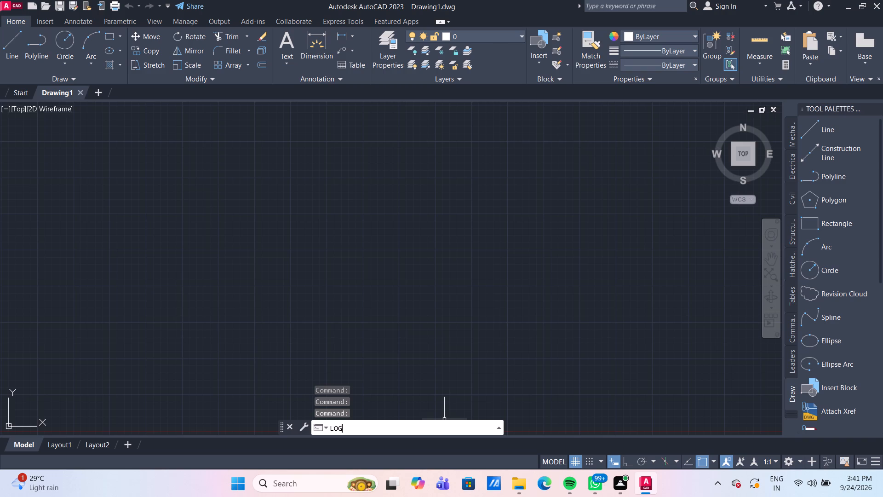
pyautogui.press('f')
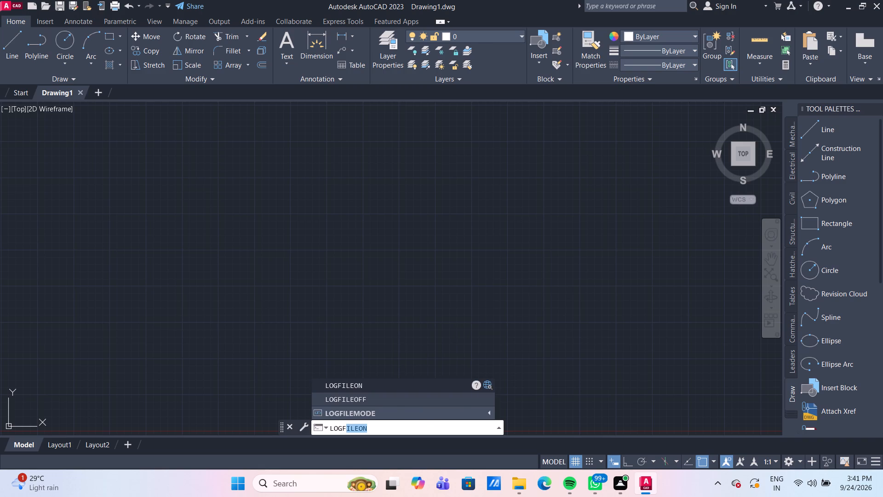
pyautogui.click(393, 387)
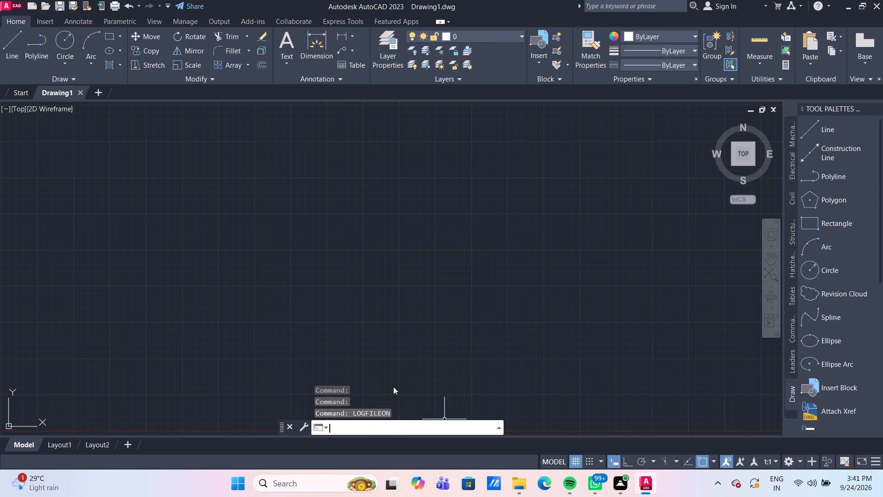
# Set the drawing's length units to Engineering with a precision of 0'-0".
pyautogui.write('UN')
pyautogui.press('Return')
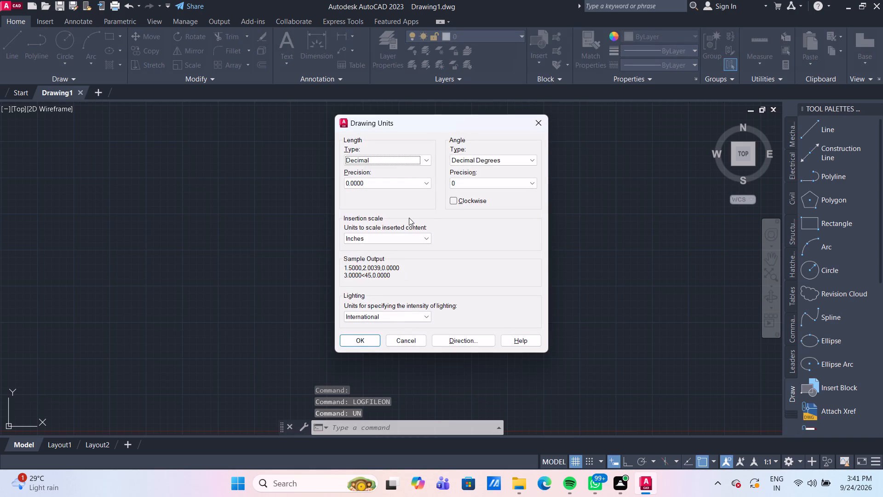
pyautogui.click(407, 163)
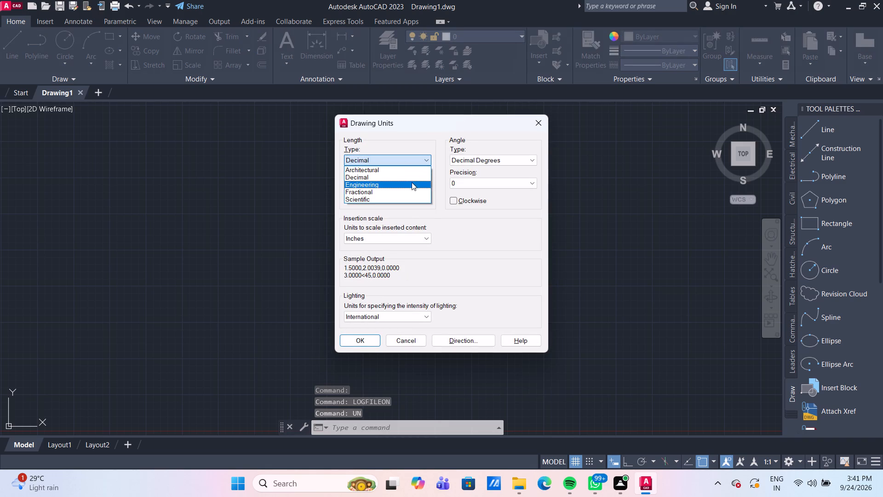
pyautogui.click(412, 184)
pyautogui.click(412, 184)
pyautogui.click(409, 194)
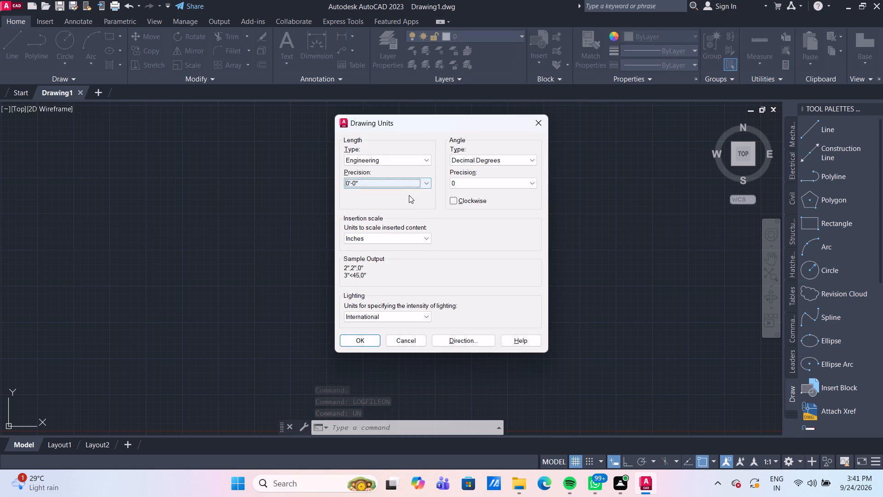
pyautogui.click(370, 344)
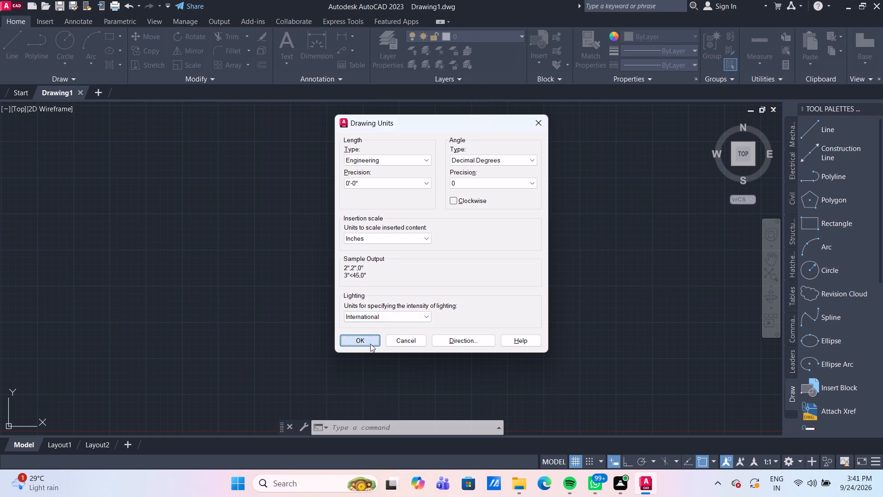
# Set the model space limits with lower left corner 0,0 and upper right corner 60',50'.
pyautogui.write('LIM')
pyautogui.press('Return')
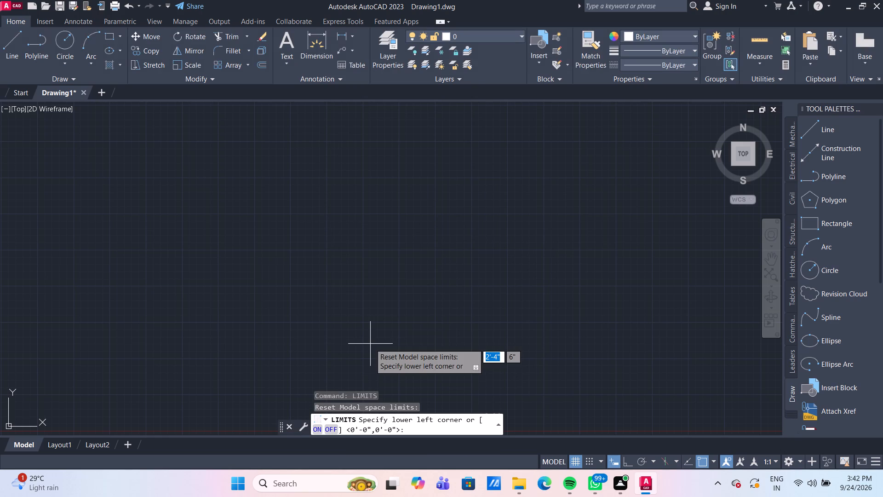
pyautogui.write('0,0')
pyautogui.press('Return')
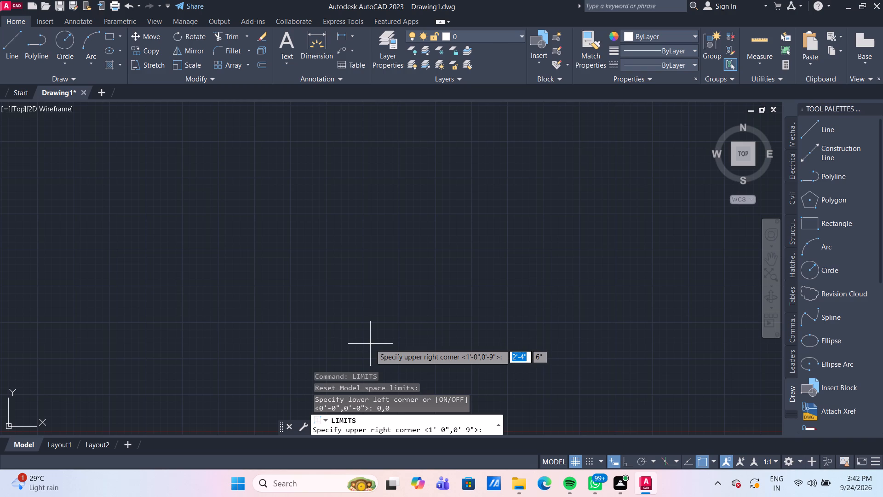
pyautogui.press('6')
pyautogui.press('0')
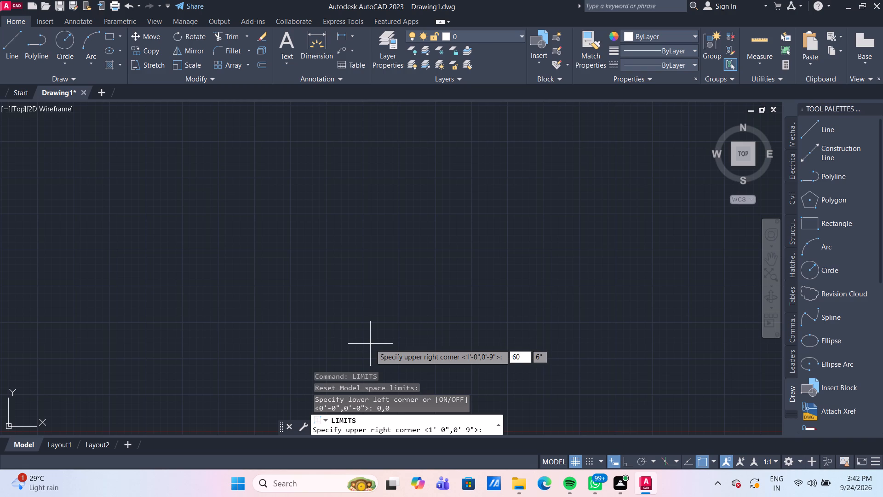
pyautogui.press("'")
pyautogui.press(',')
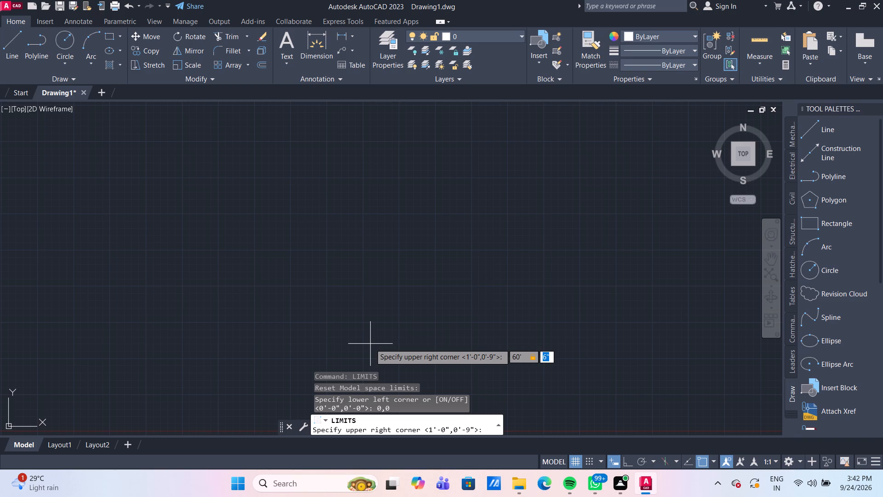
pyautogui.press('5')
pyautogui.press('0')
pyautogui.press("'")
pyautogui.press('Return')
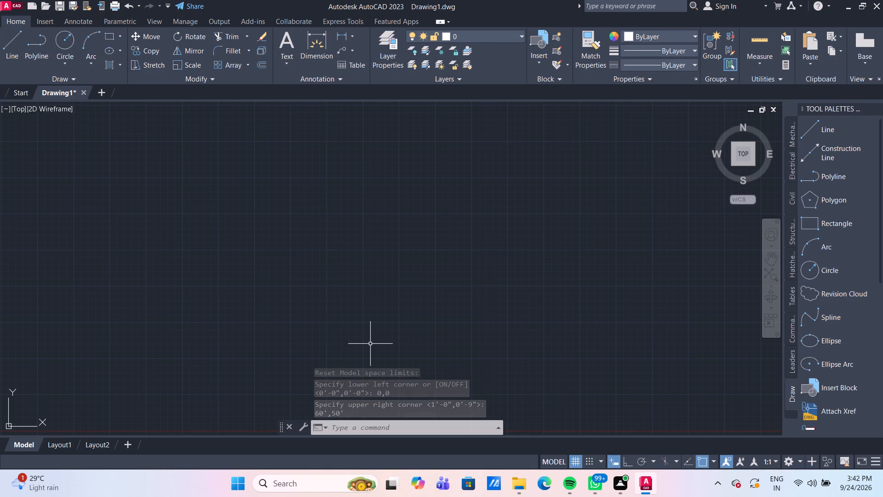
# Zoom All to fit the full drawing limits in the view.
pyautogui.press('z')
pyautogui.press('Return')
pyautogui.press('a')
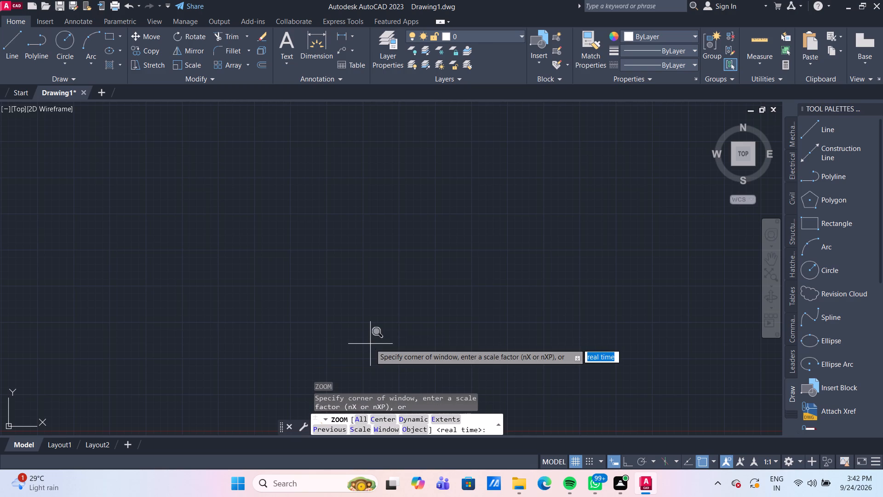
pyautogui.press('Return')
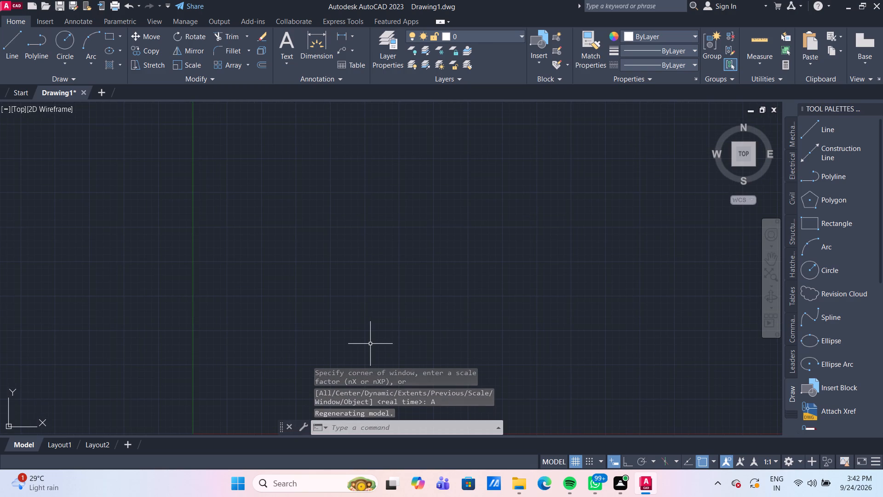
# Modify the Standard dimension style to use a text height of 6".
pyautogui.press('d')
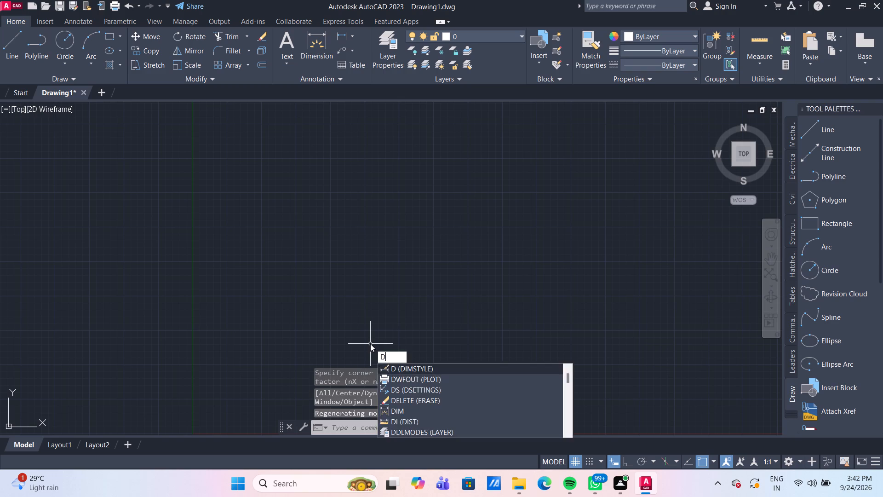
pyautogui.press('Return')
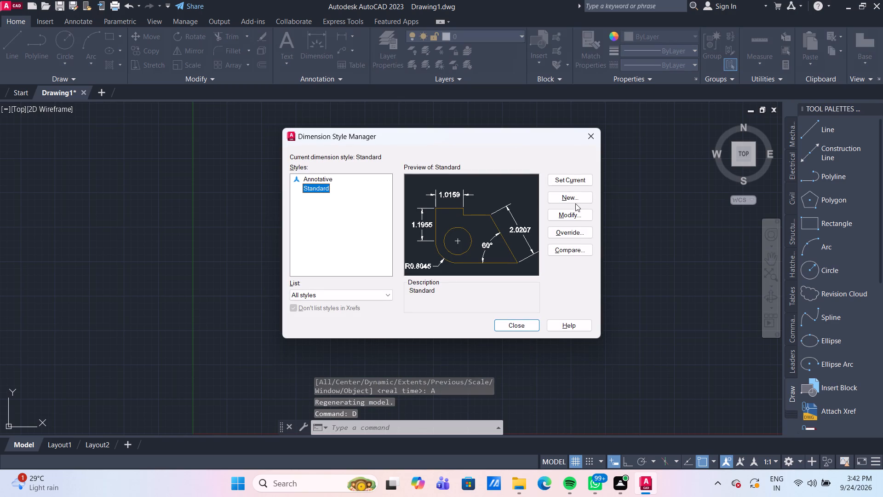
pyautogui.click(569, 215)
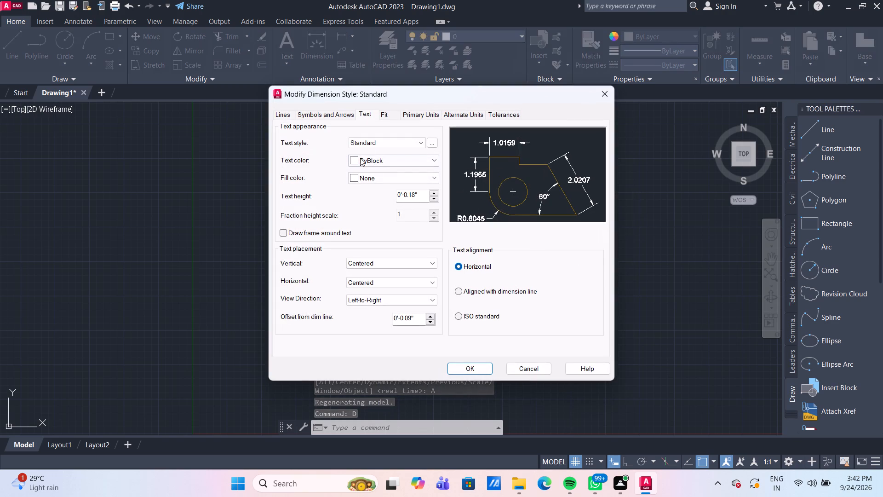
pyautogui.click(338, 117)
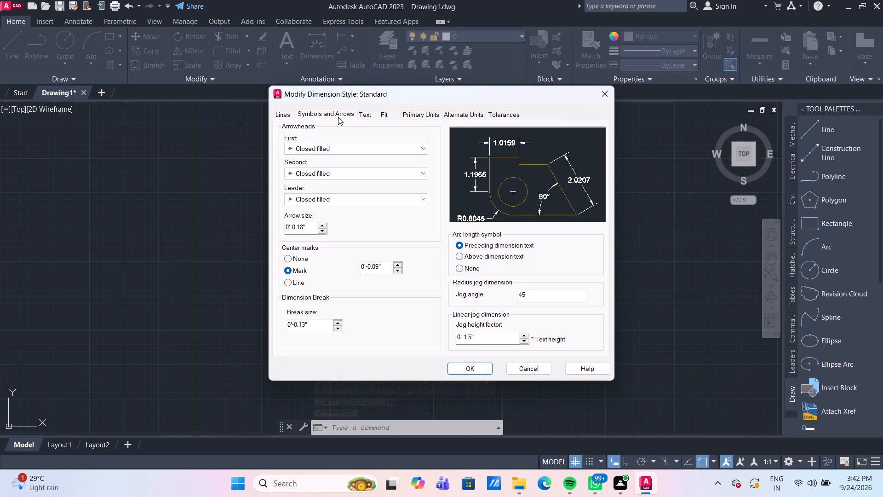
pyautogui.click(368, 112)
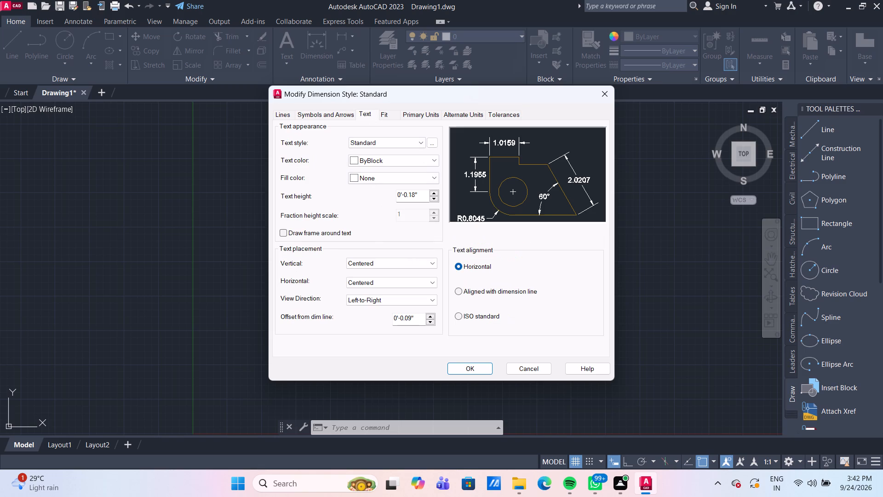
pyautogui.moveTo(417, 194); pyautogui.dragTo(389, 192)
pyautogui.write('6"')
pyautogui.press('Return')
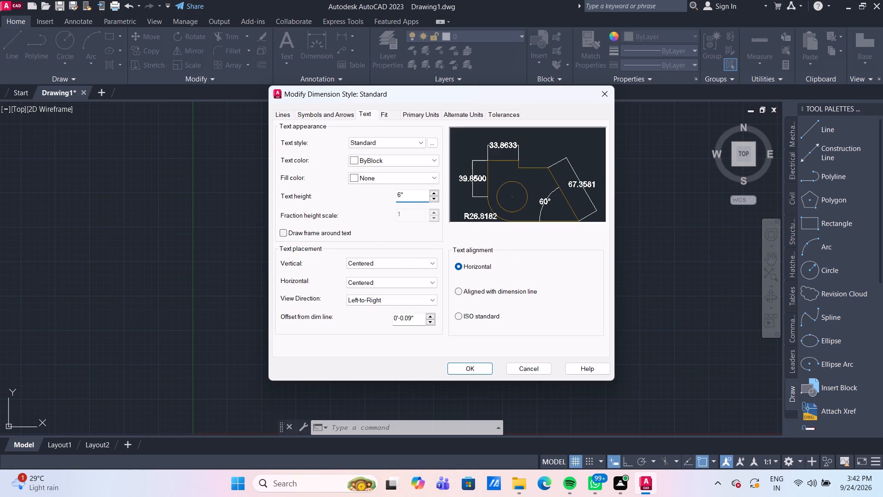
# Set the Standard dimension style's primary units to Engineering with 0'-0" precision, and make the style current.
pyautogui.click(425, 117)
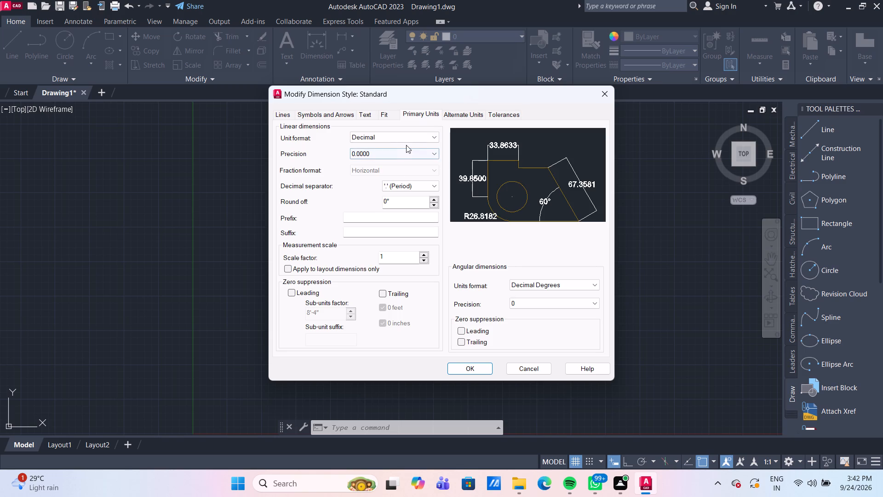
pyautogui.click(407, 137)
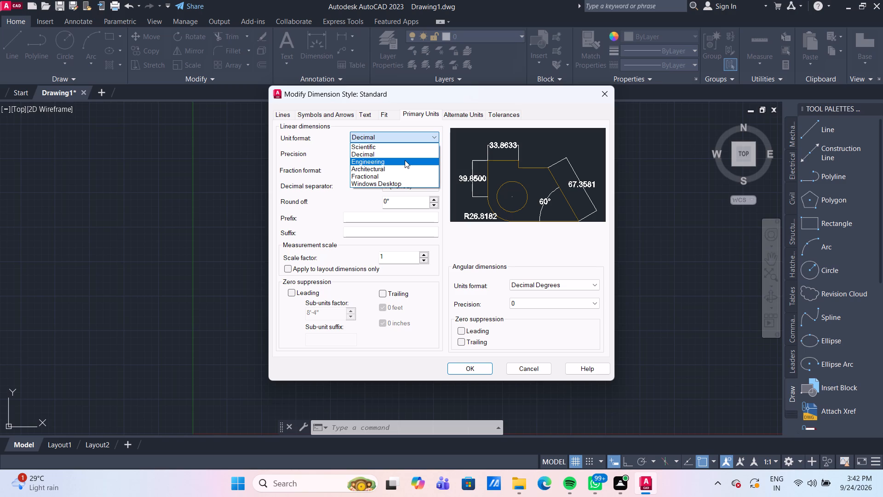
pyautogui.click(405, 160)
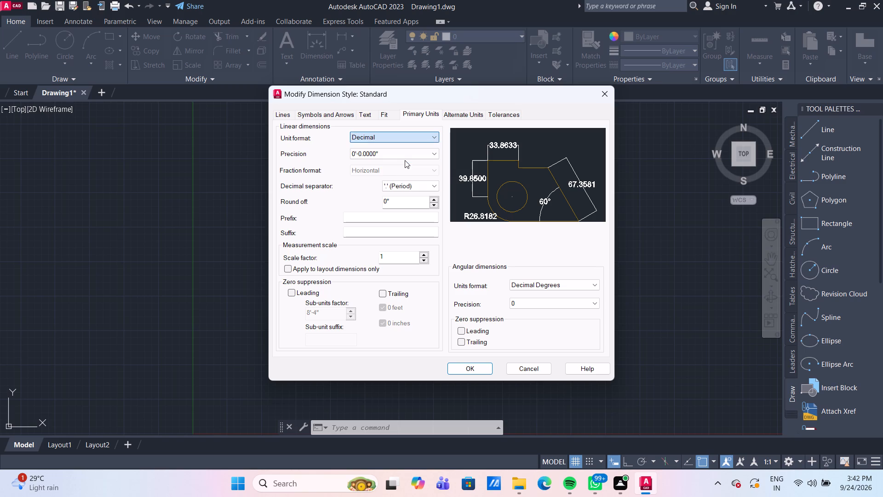
pyautogui.click(403, 156)
pyautogui.click(401, 166)
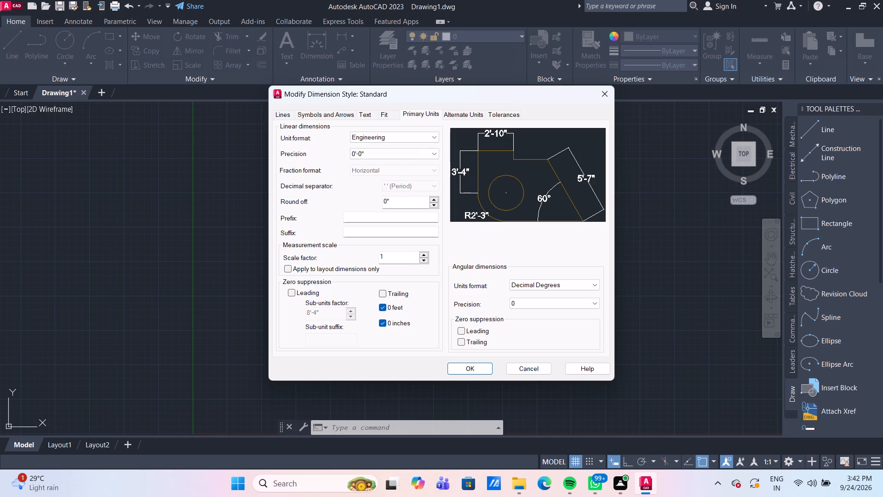
pyautogui.click(474, 366)
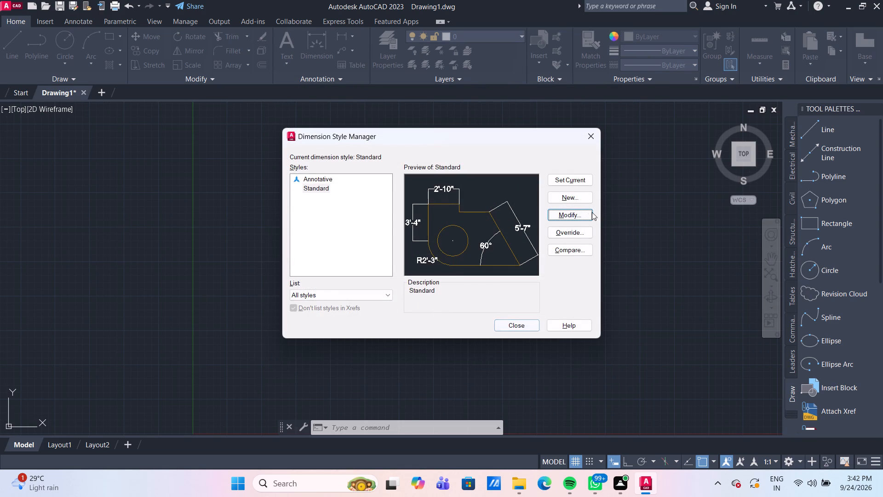
pyautogui.click(576, 180)
pyautogui.click(522, 329)
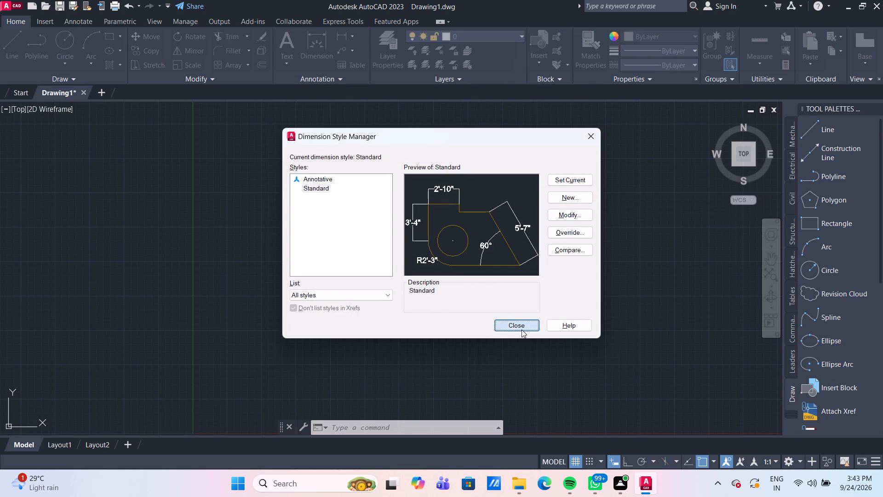
# Start a line in the drawing area.
pyautogui.press('l')
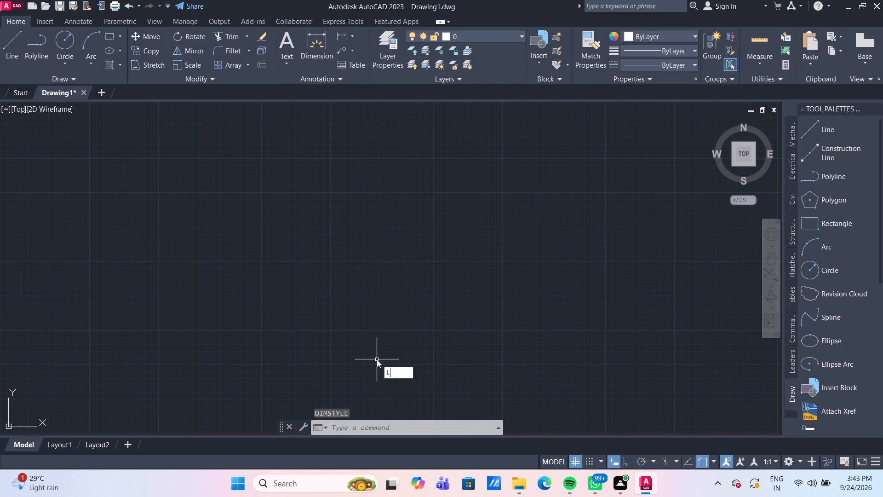
pyautogui.press('Return')
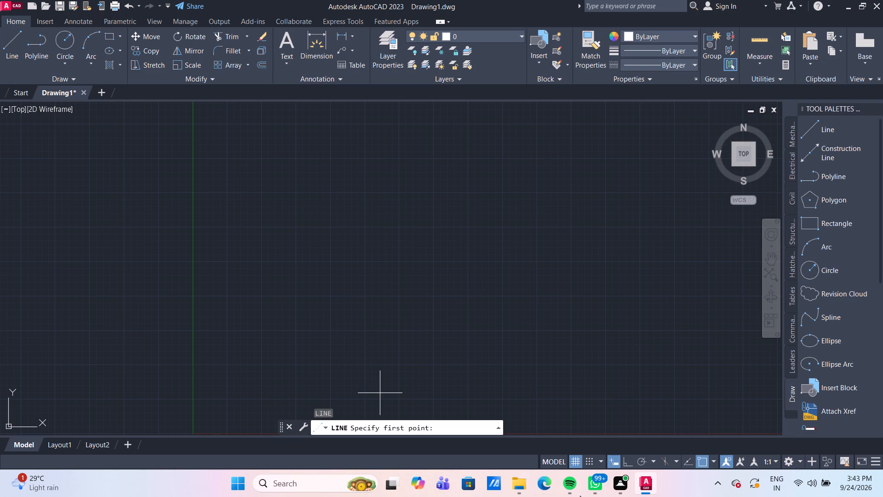
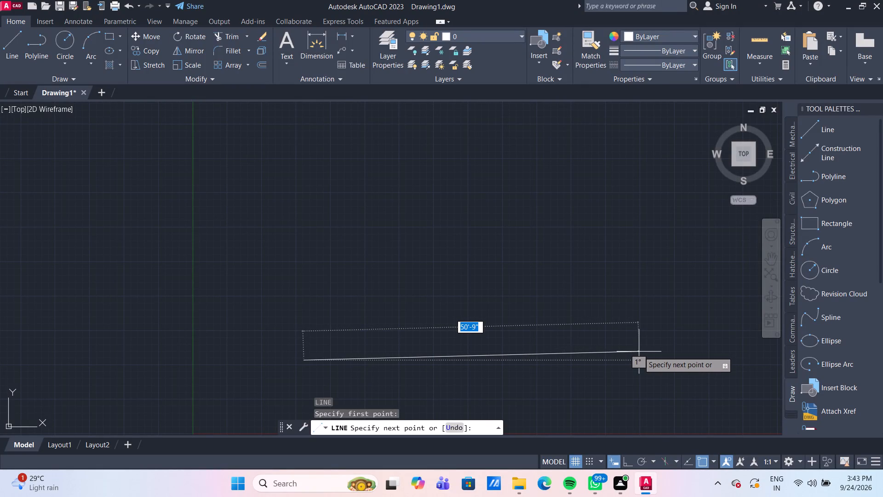
# Turn Ortho on and complete the started line as a 50' horizontal line running to the right.
pyautogui.press('F8')
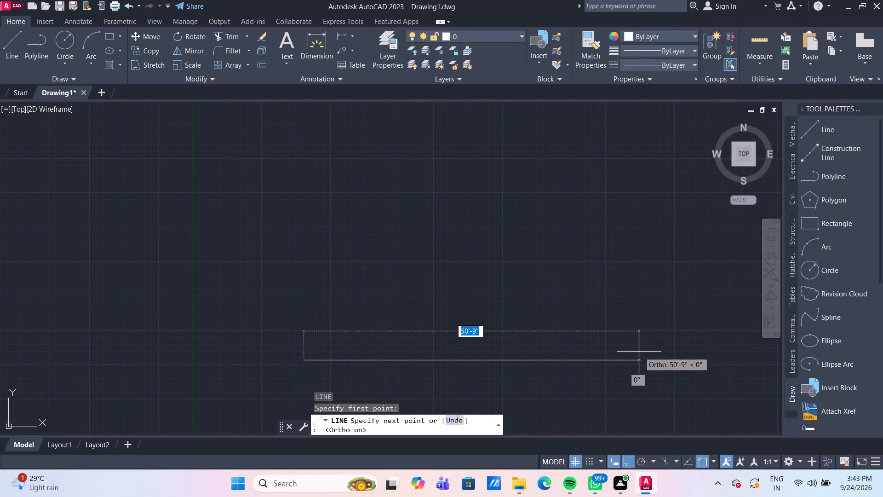
pyautogui.write("50'")
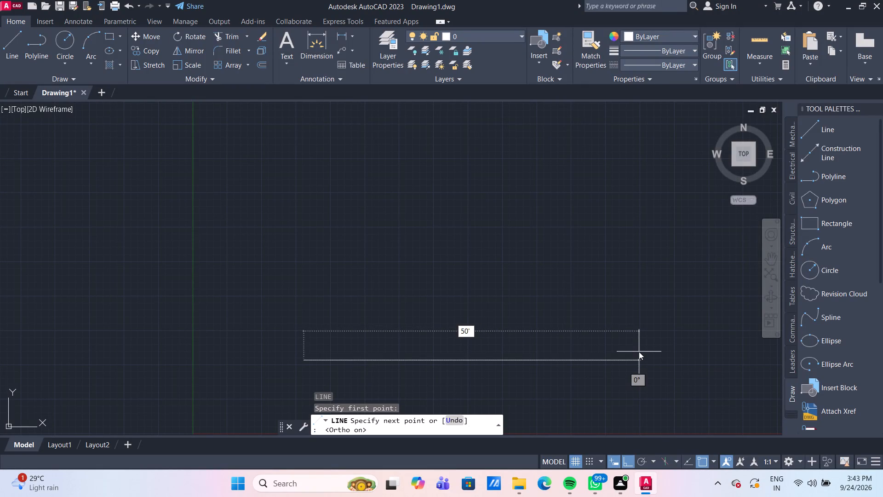
pyautogui.press('Return')
pyautogui.press('Return')
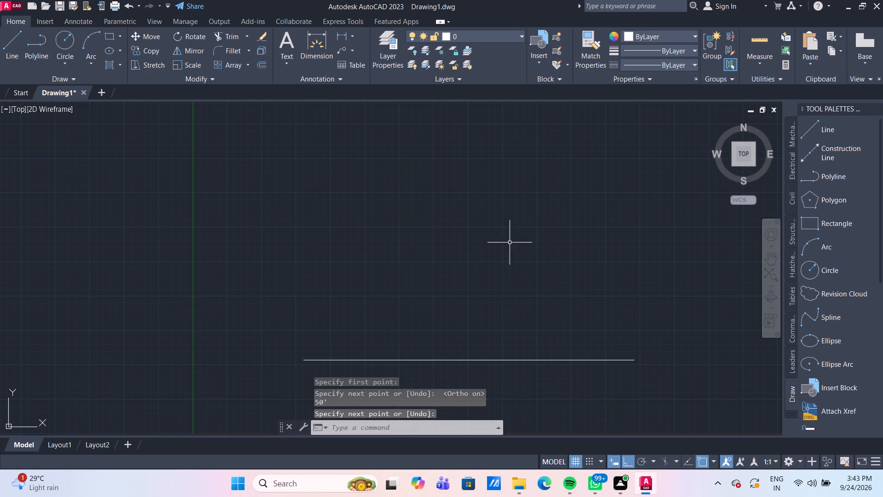
# Start a vertical line going up from a point on the 50' horizontal line, near its left end.
pyautogui.click(10, 52)
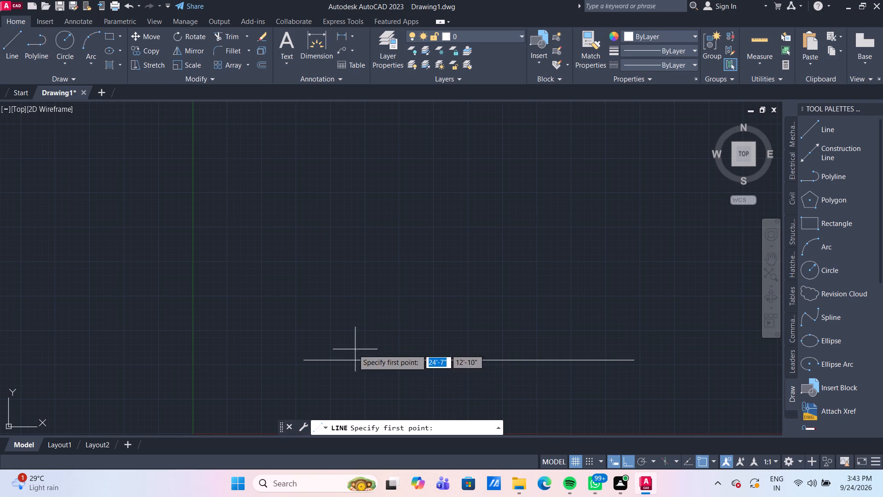
pyautogui.click(331, 361)
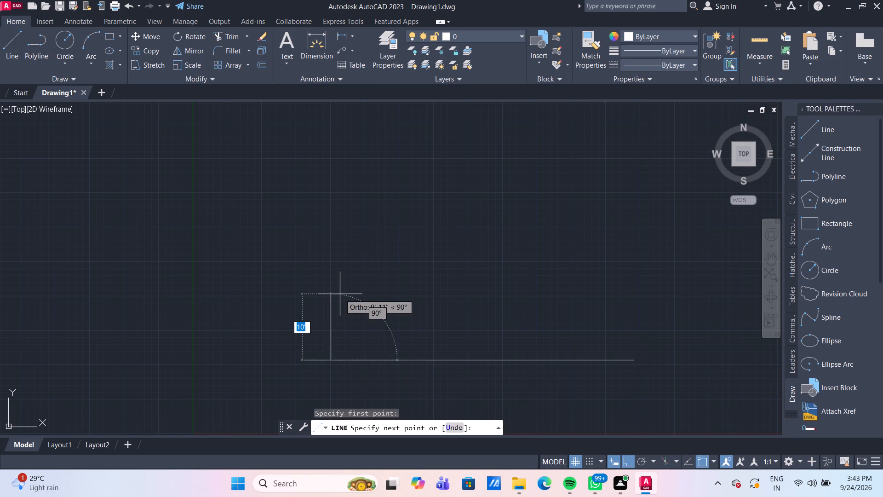
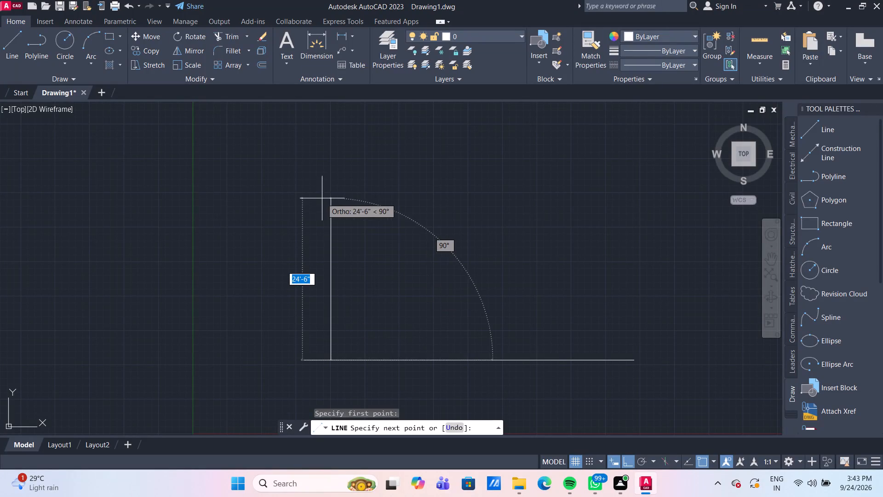
# Make the vertical line 17' long and continue from its top with a horizontal line rightward, roughly as long as the baseline.
pyautogui.write("17'")
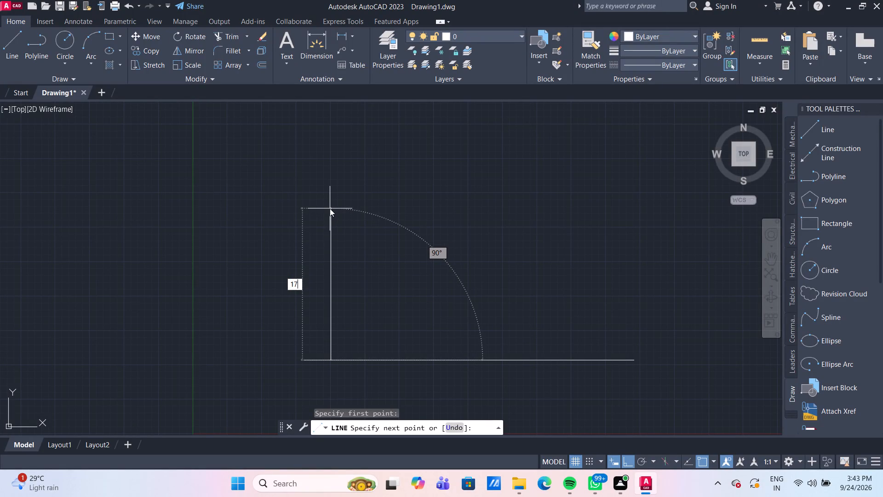
pyautogui.press('Return')
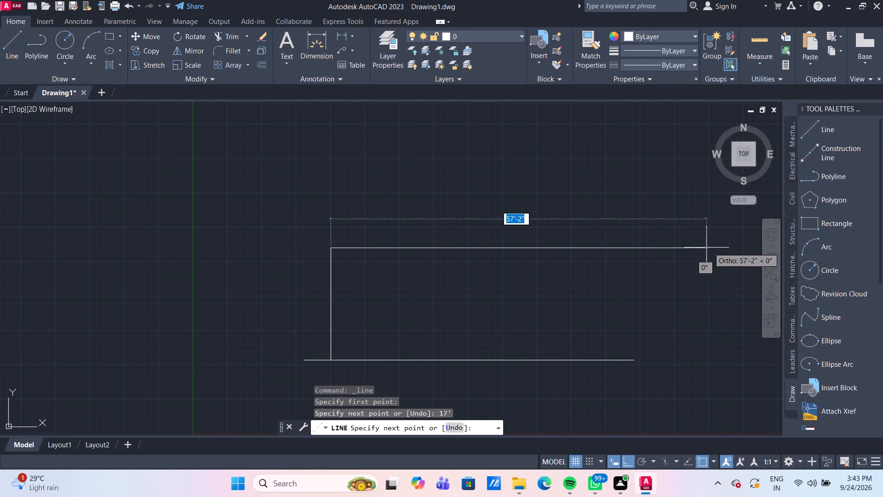
pyautogui.click(660, 247)
pyautogui.press('Return')
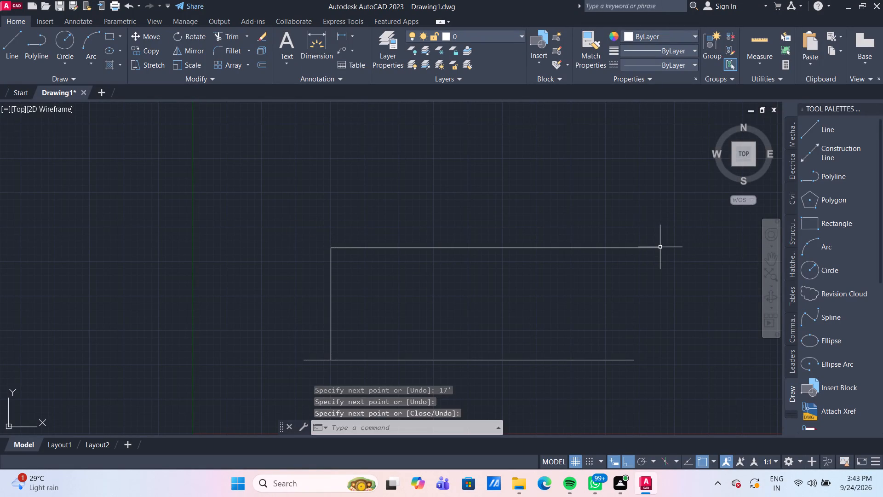
# Start an Offset using the default Through option, ready to select the line to offset.
pyautogui.scroll(-1, 538, 346)
pyautogui.moveTo(542, 315); pyautogui.dragTo(497, 331, button='middle')
pyautogui.press('o')
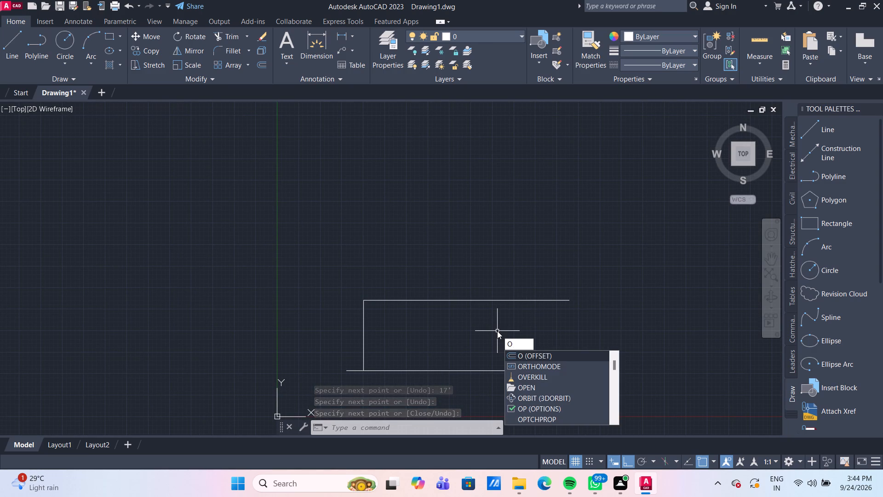
pyautogui.press('Return')
pyautogui.press('Return')
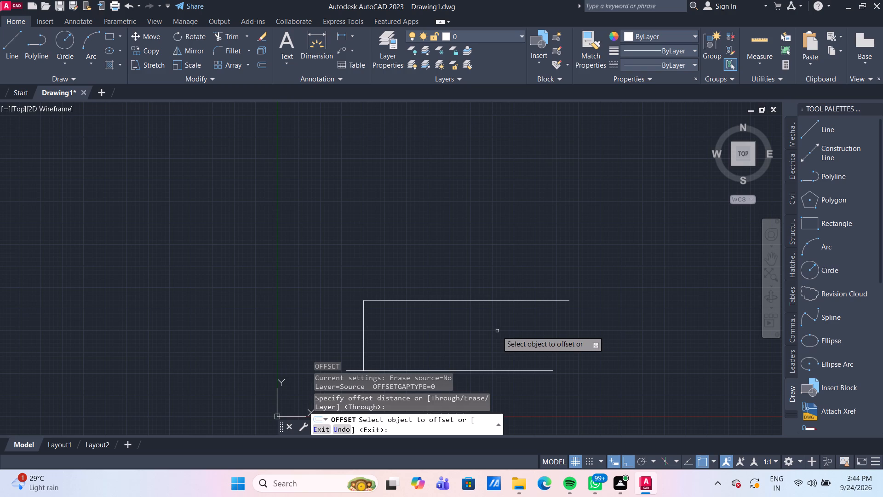
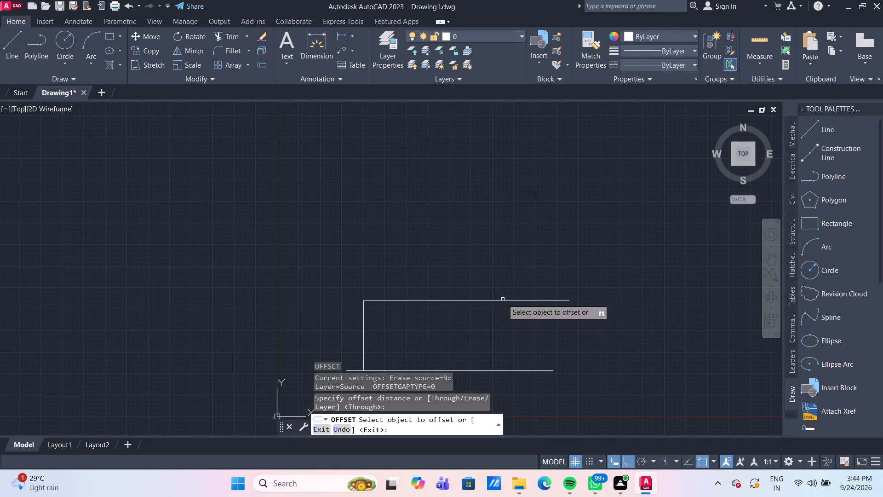
# Offset the upper horizontal line upward three times in succession, each from the newest line, at 5', 17' and 5'.
pyautogui.click(504, 302)
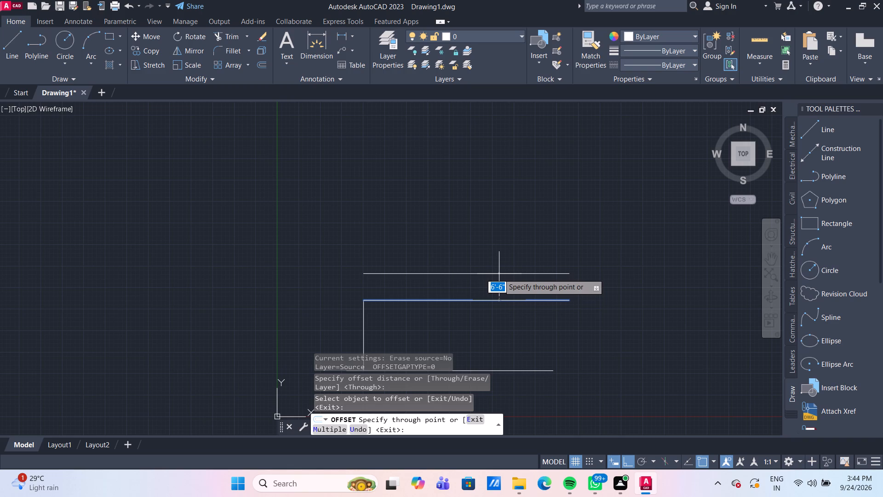
pyautogui.press('5')
pyautogui.press("'")
pyautogui.press('Return')
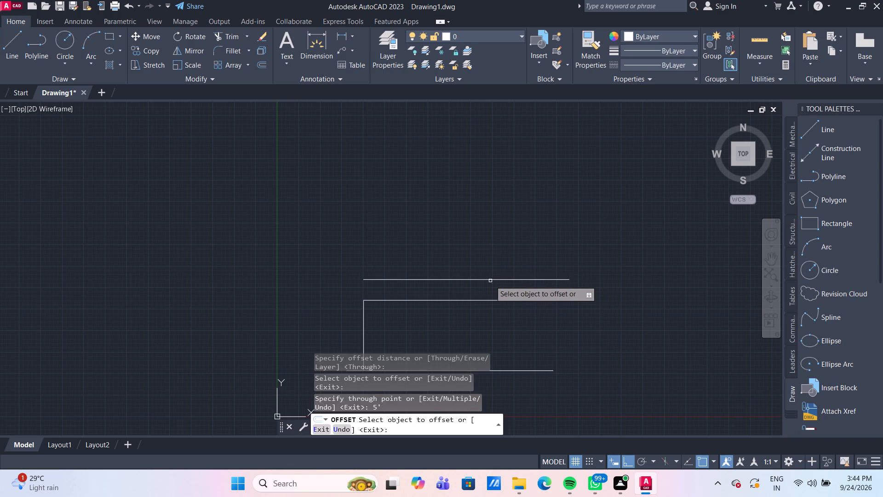
pyautogui.click(490, 281)
pyautogui.write("17'")
pyautogui.press('Return')
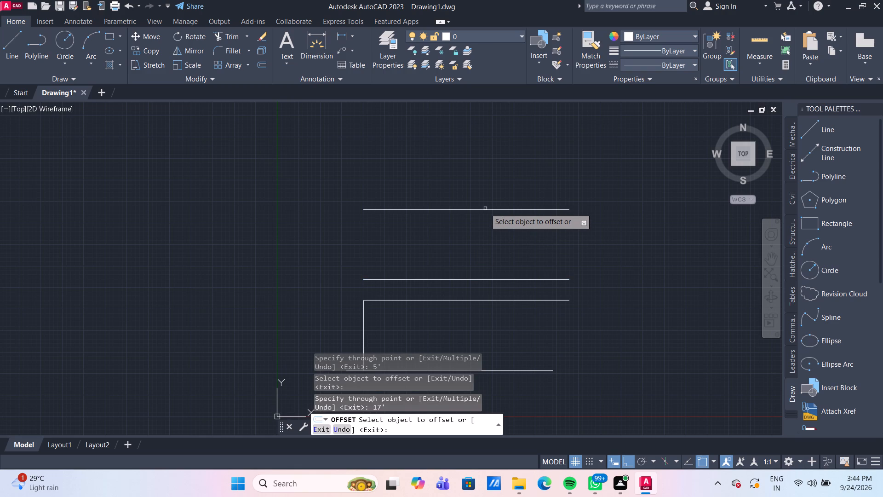
pyautogui.click(485, 208)
pyautogui.write("5'")
pyautogui.press('Return')
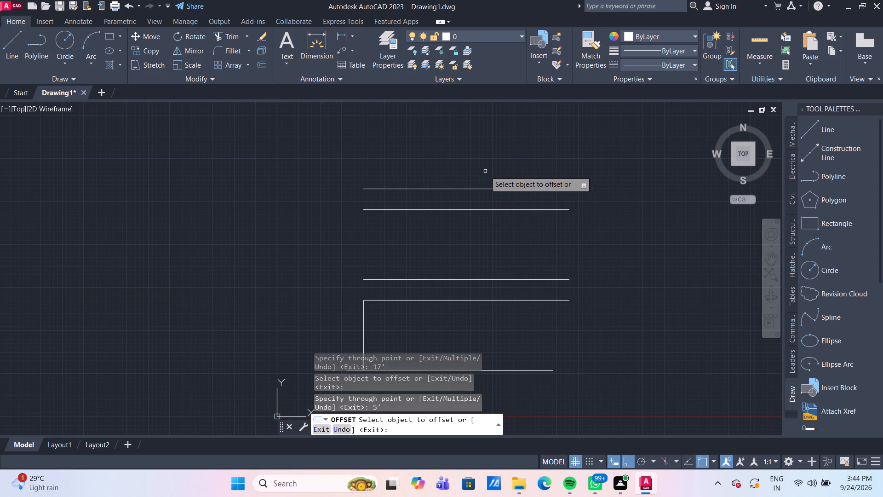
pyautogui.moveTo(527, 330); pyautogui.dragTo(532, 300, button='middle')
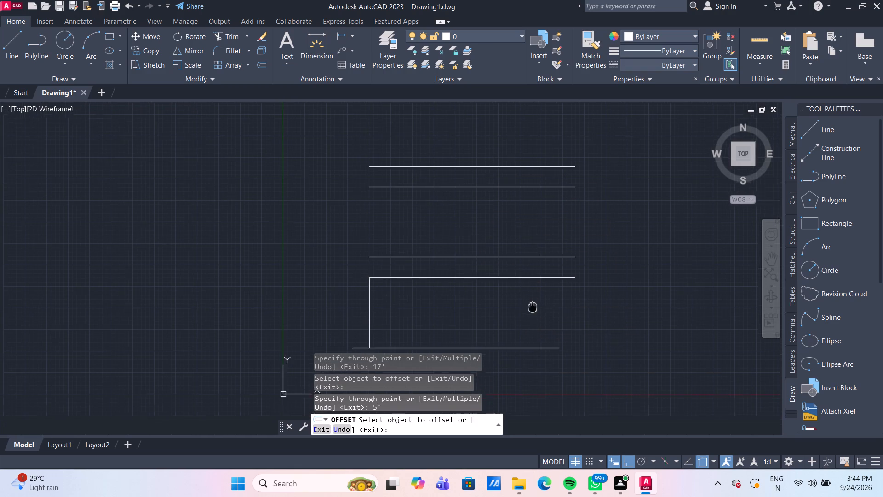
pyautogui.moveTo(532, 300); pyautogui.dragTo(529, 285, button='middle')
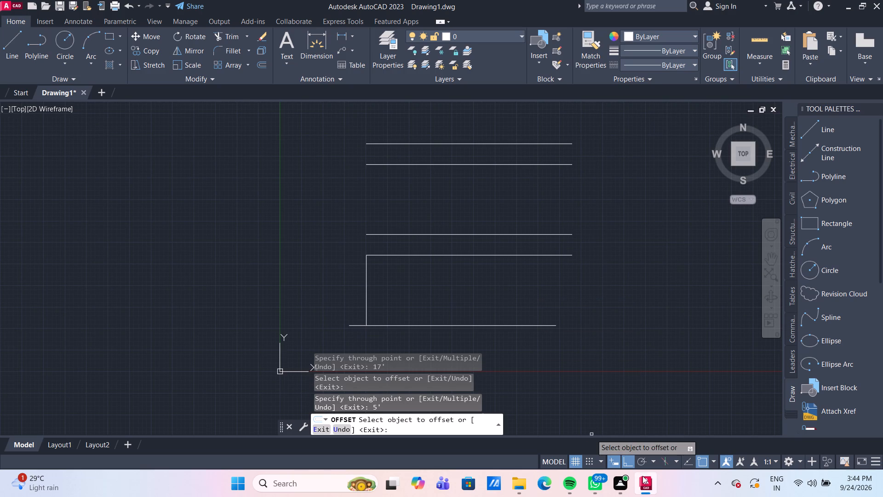
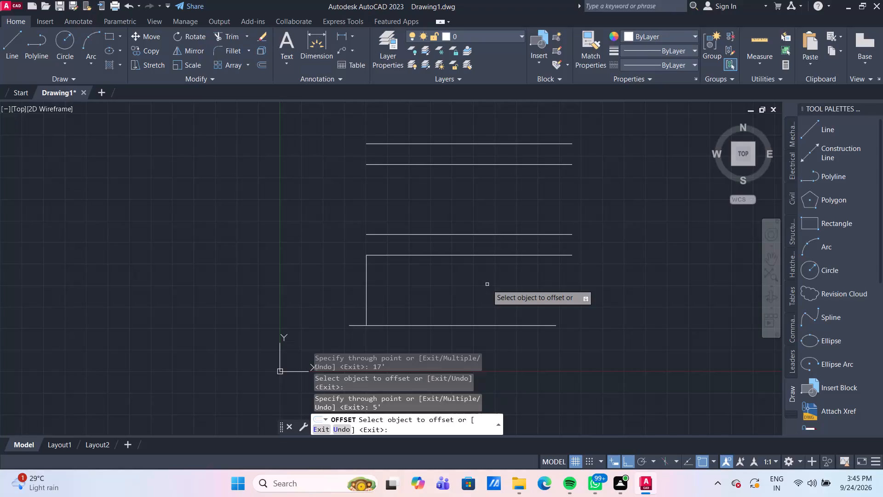
# End the Offset command, keeping the offset horizontal lines.
pyautogui.press('Escape')
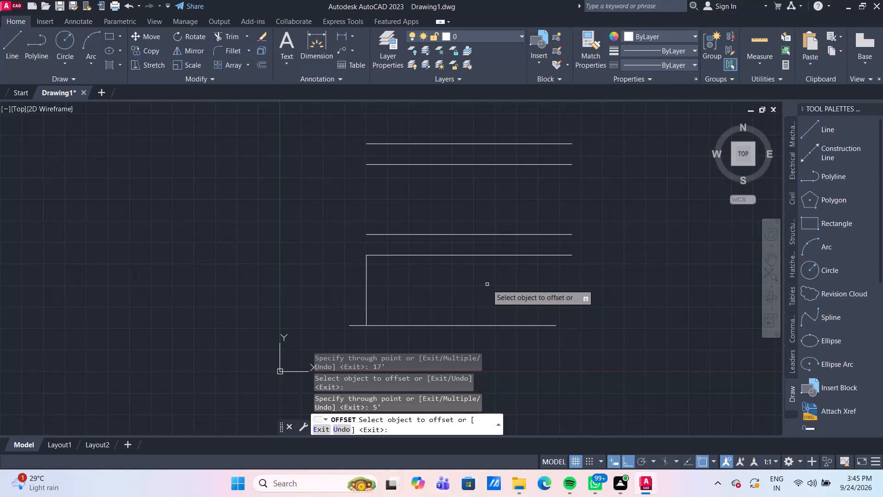
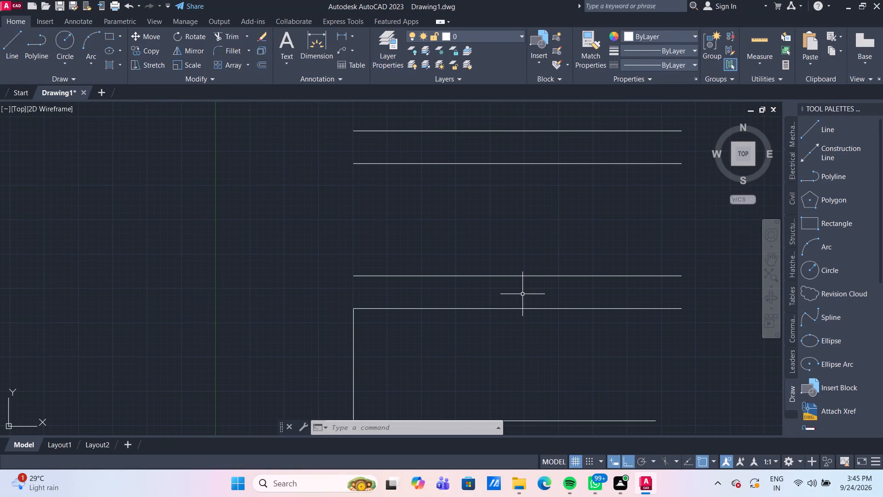
# Offset the topmost horizontal line 2'6" downward, placing a line midway within the upper pair.
pyautogui.press('o')
pyautogui.press('Return')
pyautogui.press('Return')
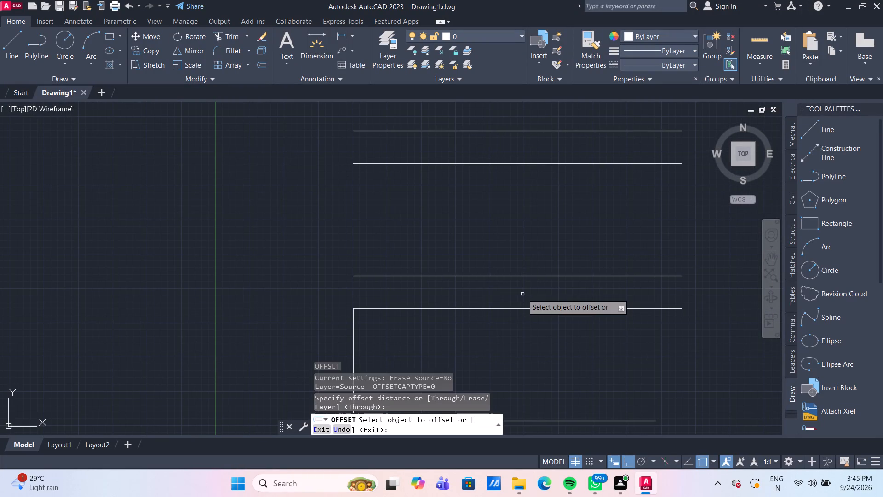
pyautogui.click(490, 131)
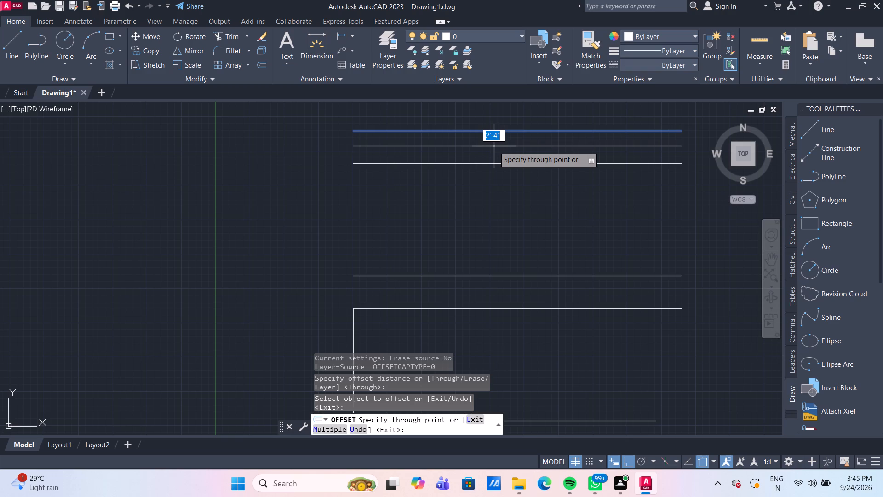
pyautogui.write('2\'6"')
pyautogui.press('Return')
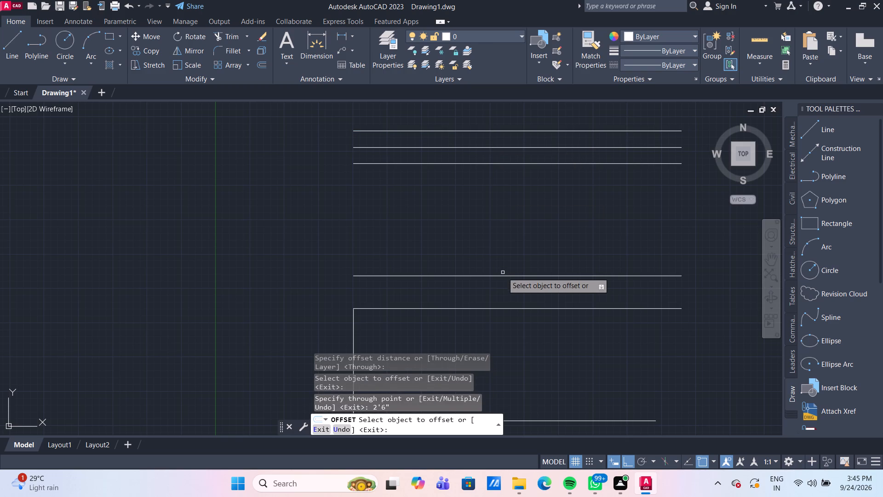
# Offset the upper line of the lower horizontal pair 2'6" downward, between the two lines, and end the Offset command.
pyautogui.click(503, 275)
pyautogui.write('2\'6"')
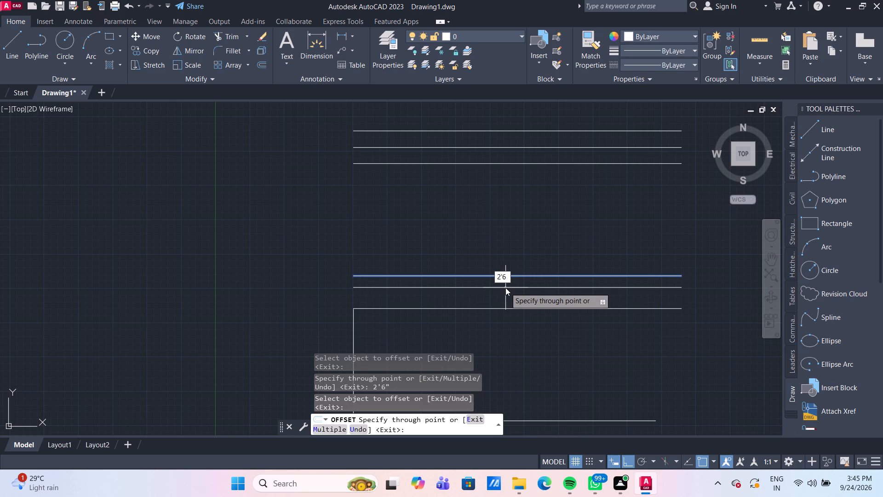
pyautogui.press('Return')
pyautogui.moveTo(531, 347); pyautogui.dragTo(521, 325, button='middle')
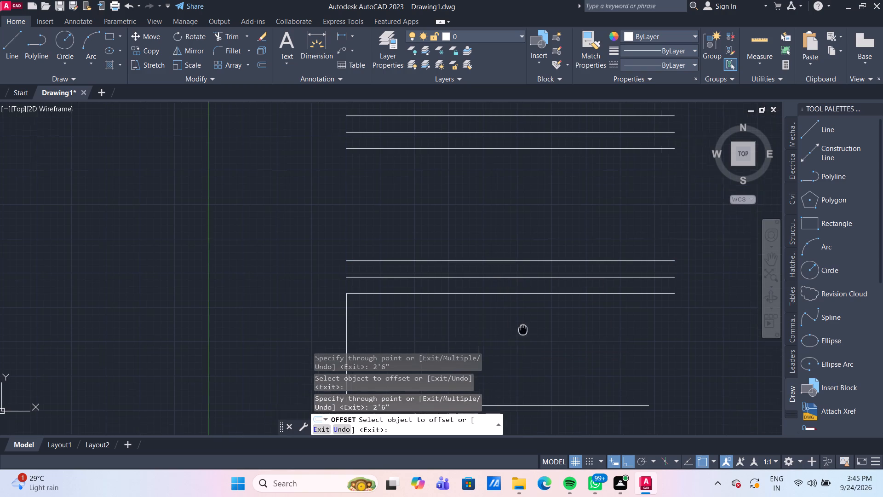
pyautogui.moveTo(521, 325); pyautogui.dragTo(513, 296, button='middle')
pyautogui.scroll(-2, 510, 292)
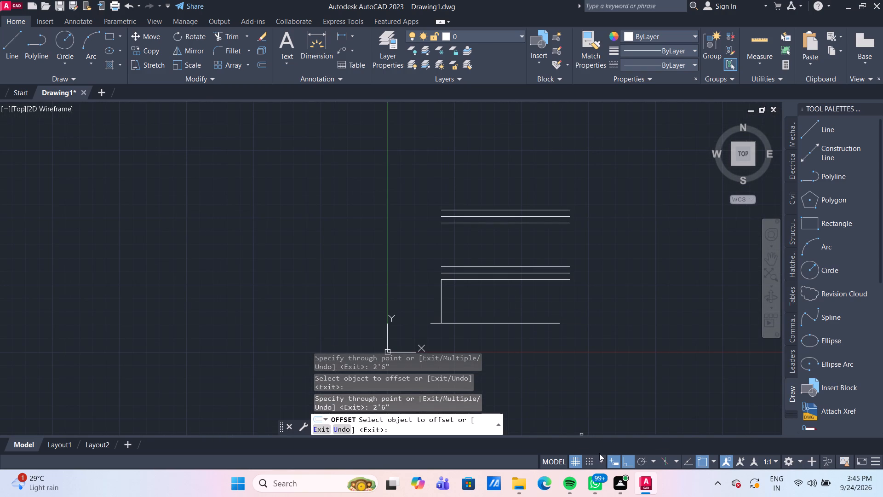
pyautogui.press('Escape')
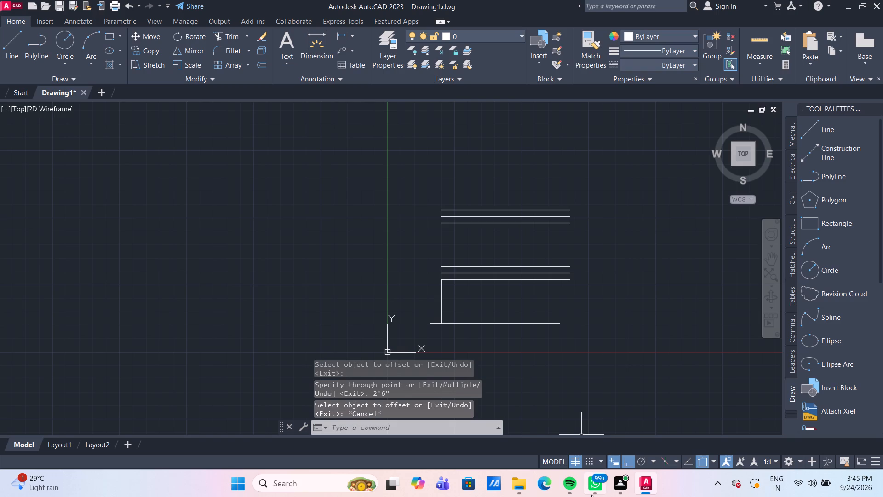
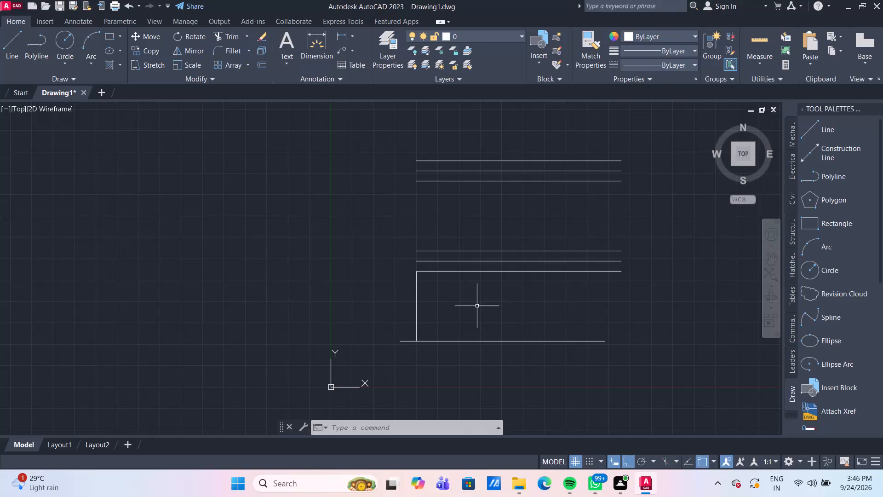
# Using Trim's extend mode, extend the left vertical line upward through the horizontal lines to the topmost horizontal line.
pyautogui.press('r')
pyautogui.press('BackSpace')
pyautogui.write('TR')
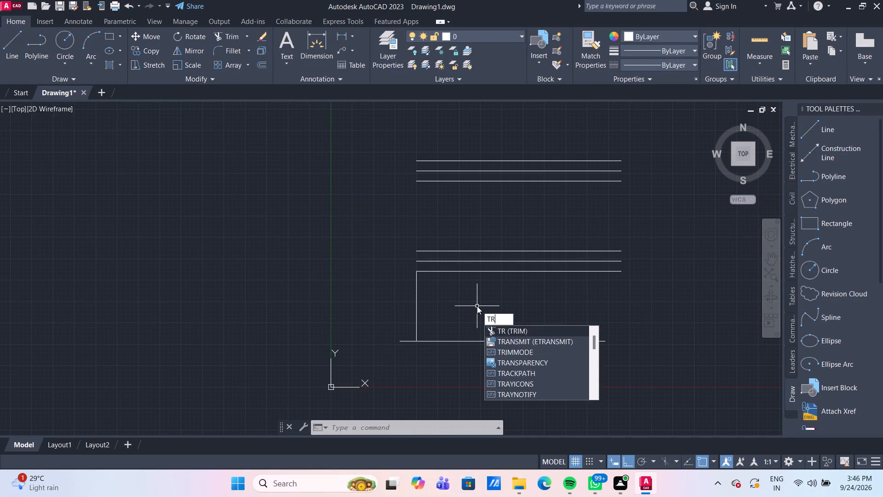
pyautogui.press('Return')
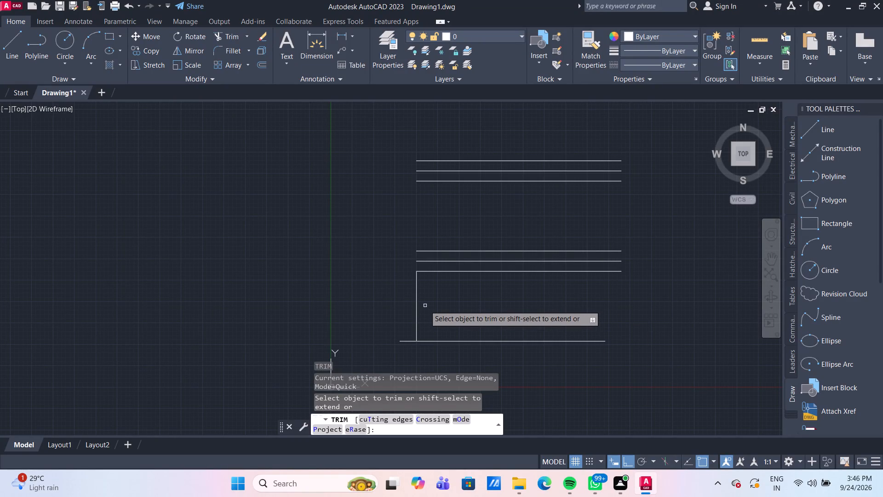
pyautogui.keyDown('shift'); pyautogui.click(416, 301); pyautogui.keyUp('shift')
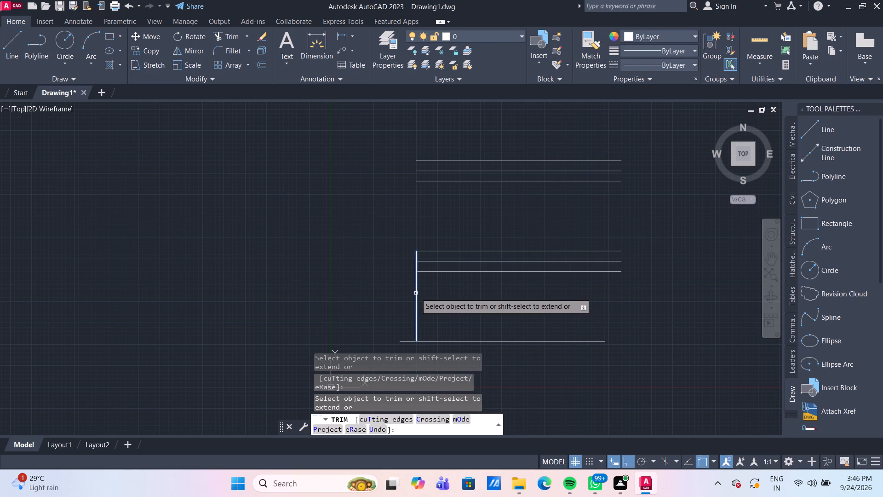
pyautogui.keyDown('shift'); pyautogui.click(416, 293); pyautogui.keyUp('shift')
pyautogui.keyDown('shift'); pyautogui.click(417, 287); pyautogui.keyUp('shift')
pyautogui.keyDown('shift'); pyautogui.click(416, 213); pyautogui.keyUp('shift')
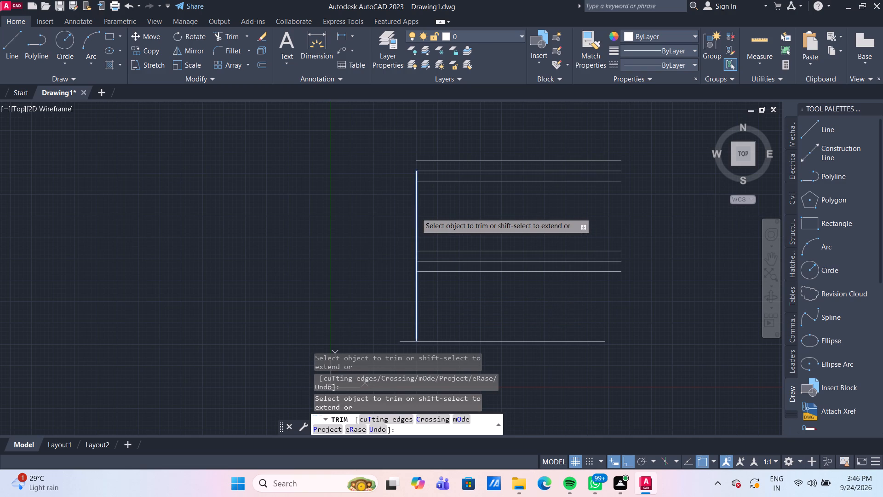
pyautogui.keyDown('shift'); pyautogui.click(416, 204); pyautogui.keyUp('shift')
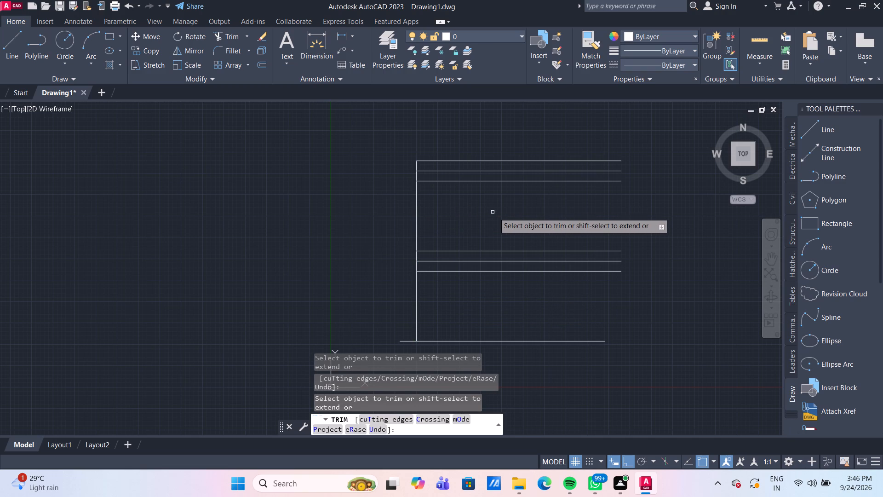
pyautogui.press('Escape')
# Offset the extended vertical line 3' to the left, outside the horizontal lines.
pyautogui.press('o')
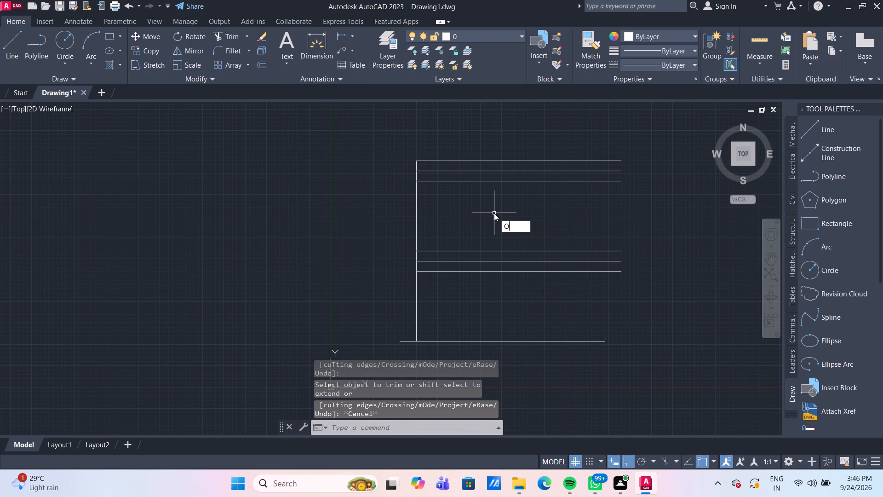
pyautogui.press('Return')
pyautogui.press('Return')
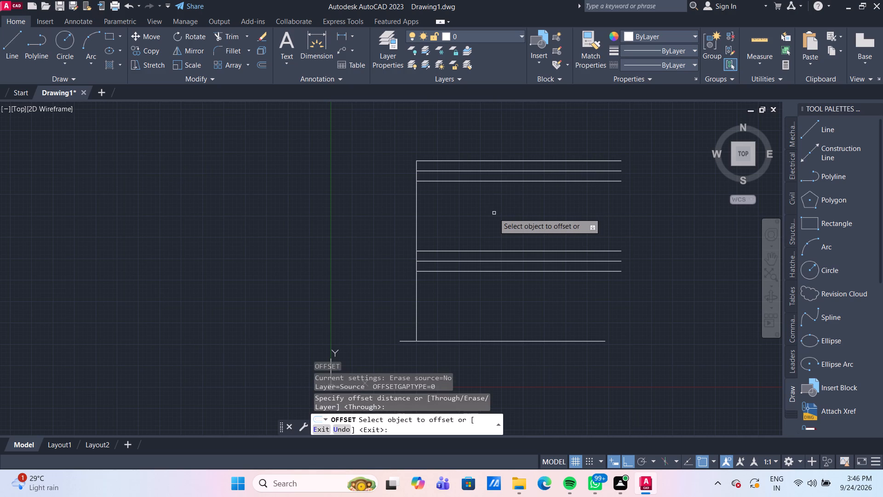
pyautogui.click(416, 224)
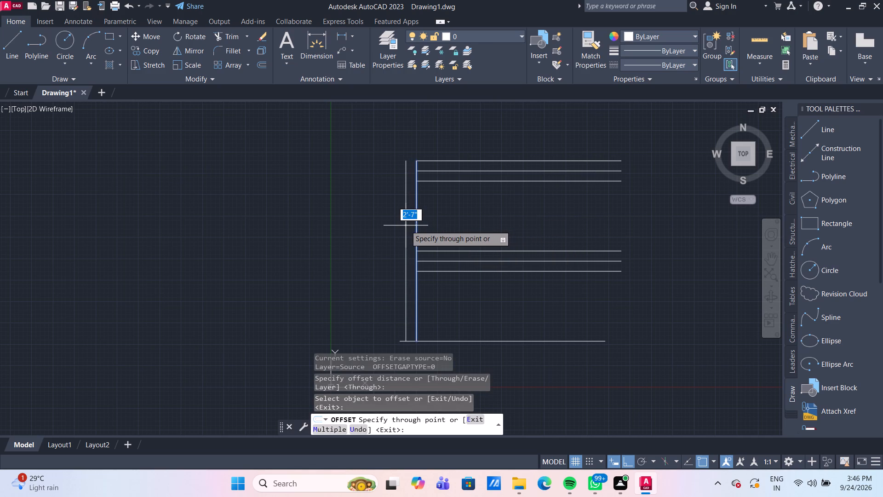
pyautogui.write("3'")
pyautogui.press('Return')
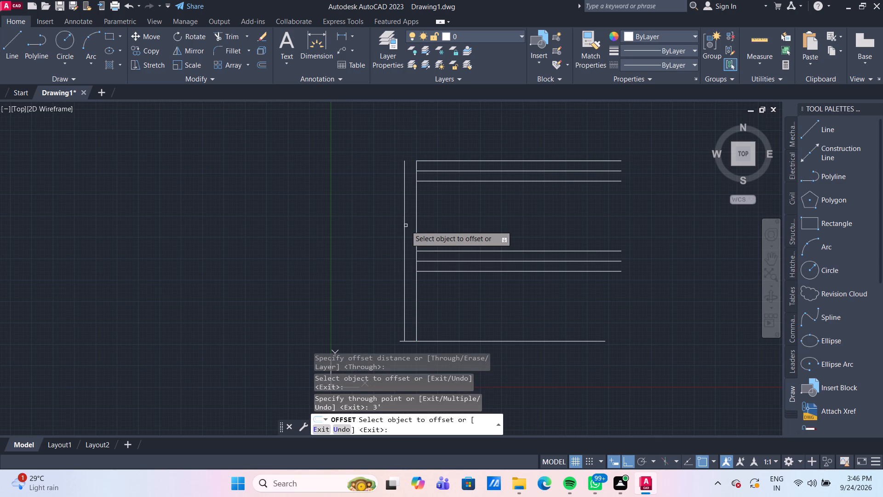
pyautogui.scroll(1, 429, 301)
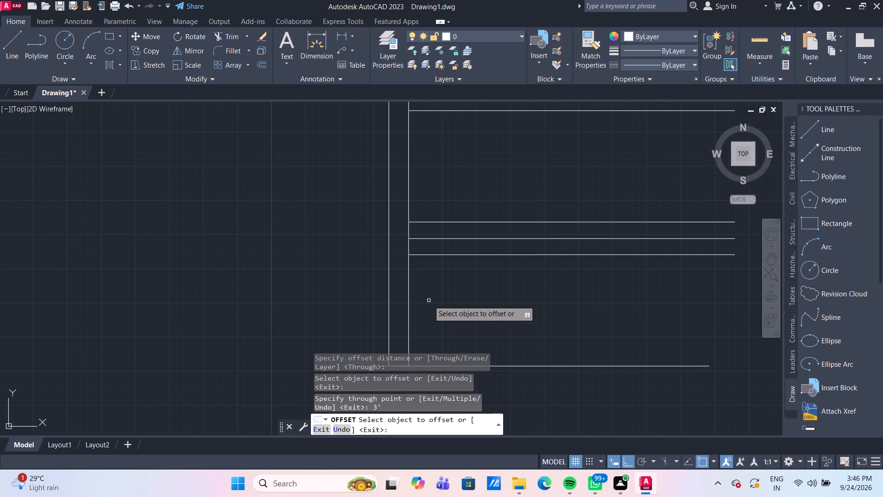
pyautogui.scroll(-1, 428, 300)
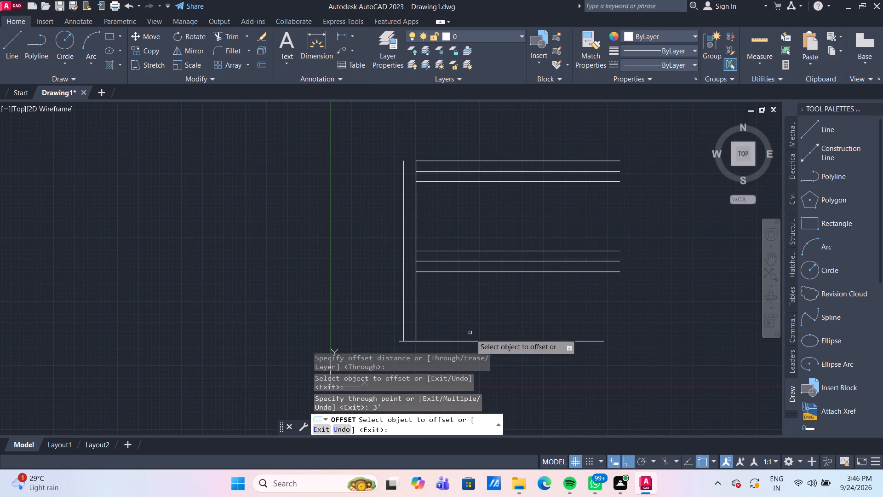
# Start drawing a new line with the Line command.
pyautogui.click(9, 39)
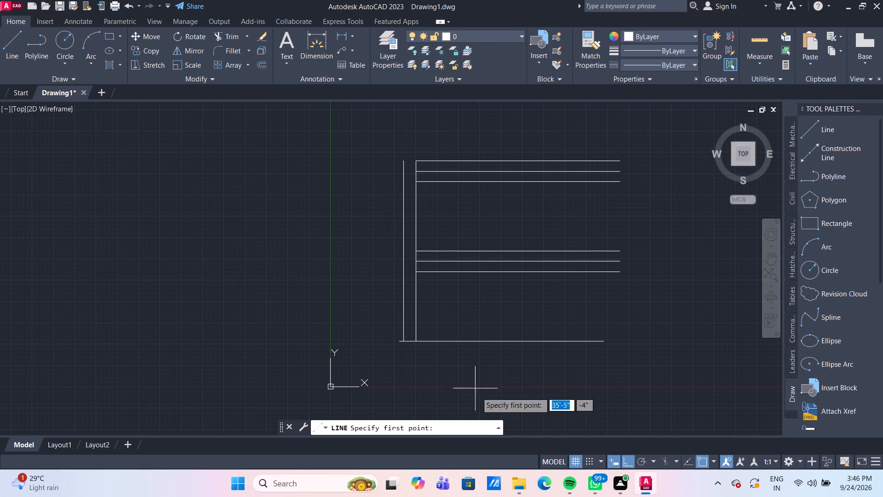
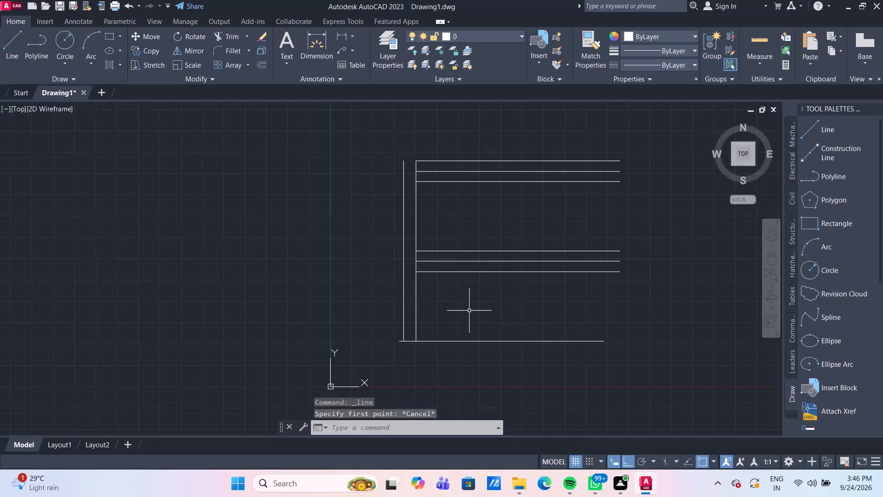
# Using Trim's extend mode, extend all six horizontal lines across the inner vertical line to the outer vertical line.
pyautogui.write('TR')
pyautogui.press('Return')
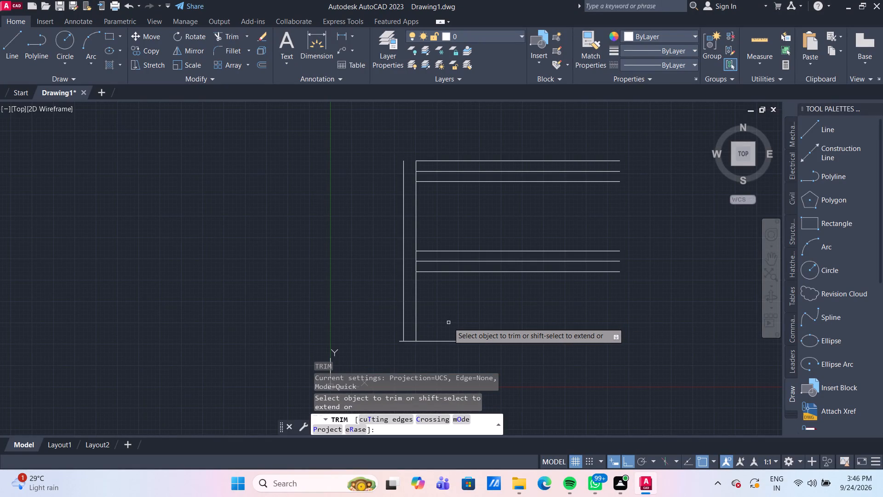
pyautogui.keyDown('shift'); pyautogui.click(448, 323); pyautogui.keyUp('shift')
pyautogui.keyDown('shift'); pyautogui.click(442, 154); pyautogui.keyUp('shift')
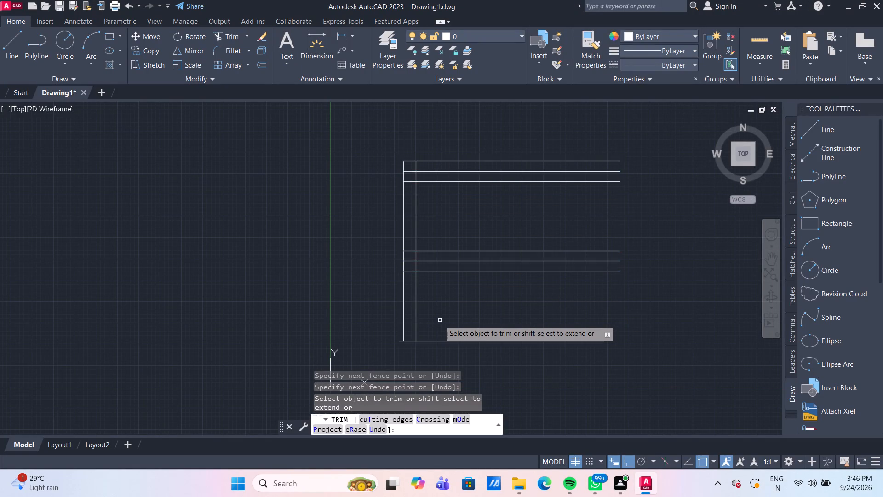
pyautogui.press('Escape')
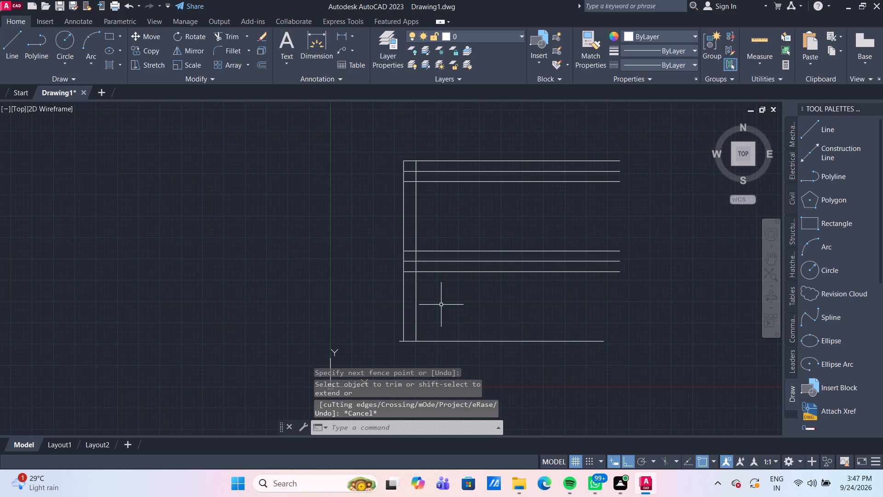
# Draw a diagonal in the upper band from the middle line's outer end to where its bottom line meets the inner vertical.
pyautogui.scroll(1, 439, 308)
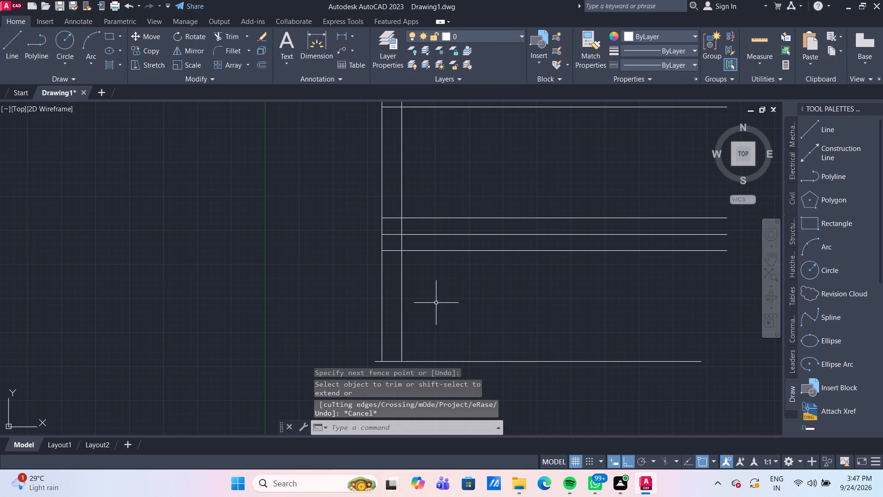
pyautogui.moveTo(202, 288); pyautogui.dragTo(176, 320, button='middle')
pyautogui.click(4, 58)
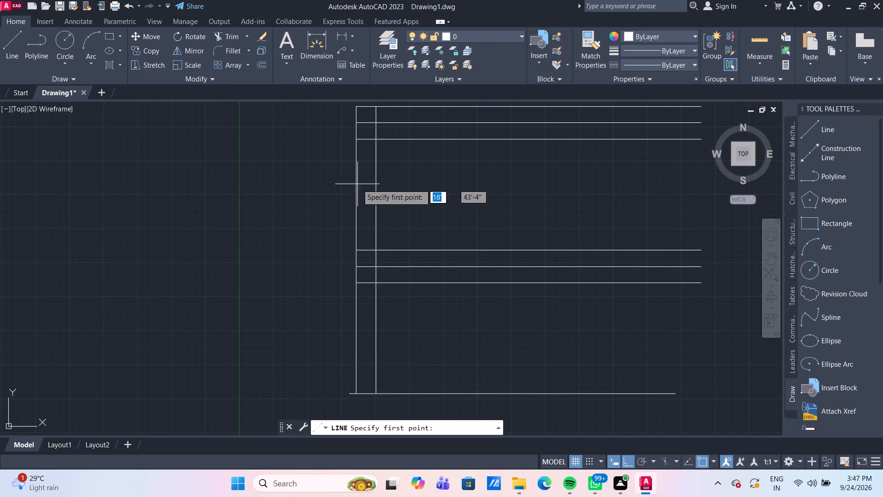
pyautogui.scroll(2, 378, 131)
pyautogui.moveTo(370, 156); pyautogui.dragTo(355, 201, button='middle')
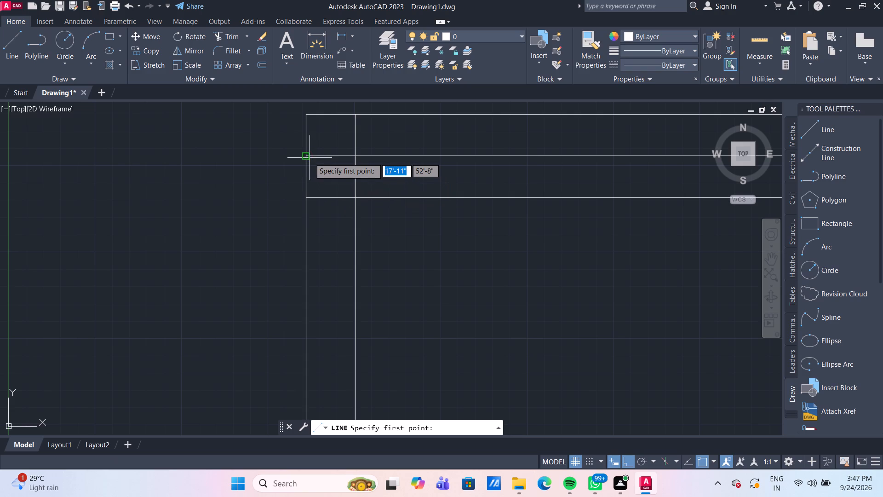
pyautogui.click(307, 156)
pyautogui.click(353, 196)
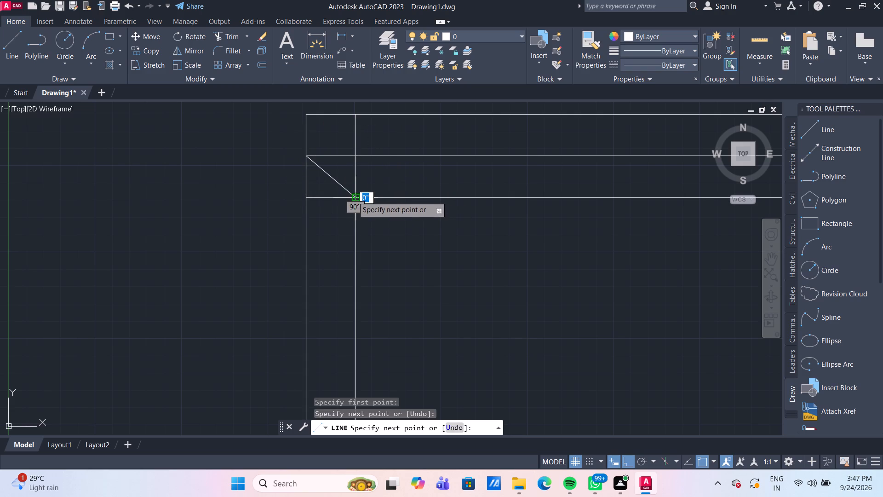
pyautogui.scroll(-2, 422, 341)
pyautogui.moveTo(423, 334); pyautogui.dragTo(407, 237, button='middle')
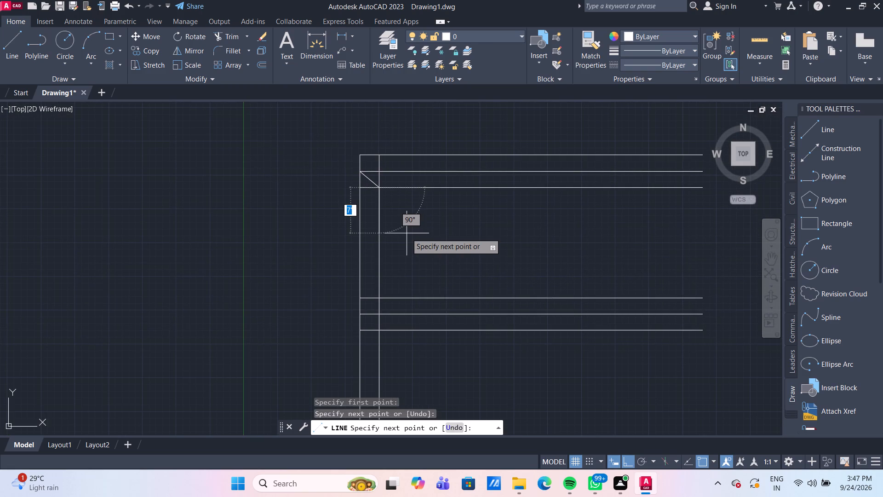
pyautogui.press('Escape')
# Draw the matching diagonal in the lower band, from the middle line's outer end to the bottom line's intersection with the inner vertical.
pyautogui.click(10, 46)
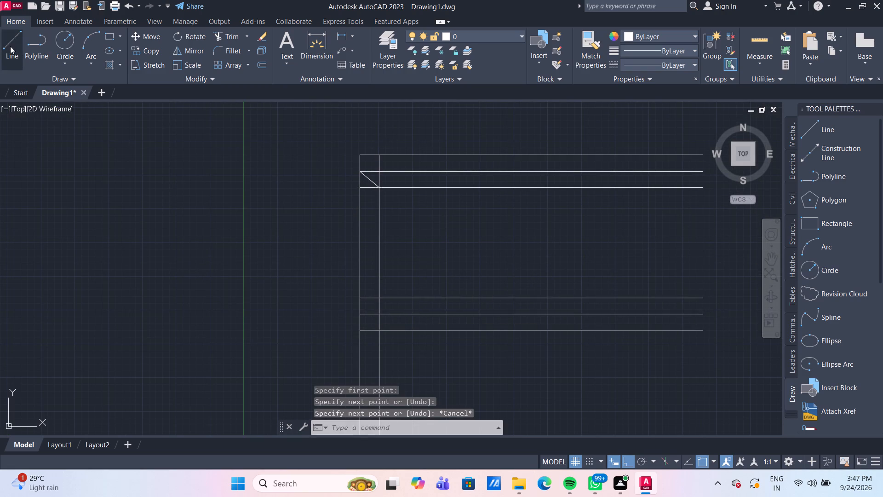
pyautogui.click(361, 311)
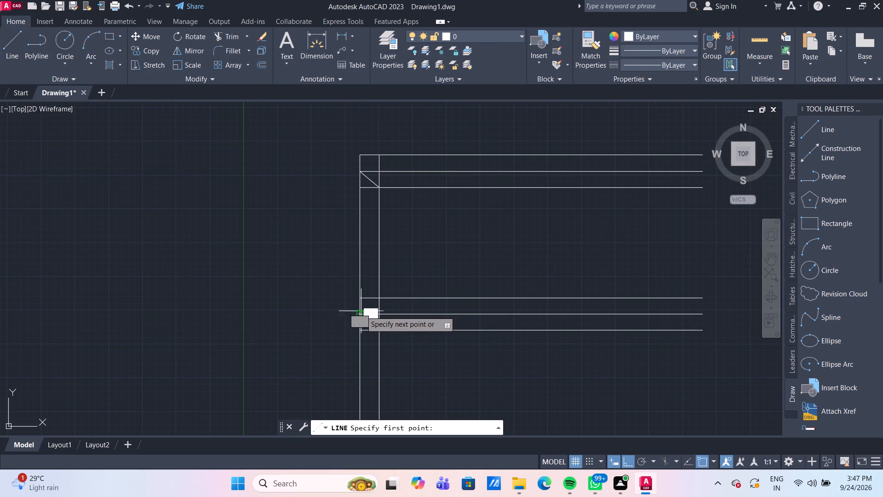
pyautogui.click(376, 328)
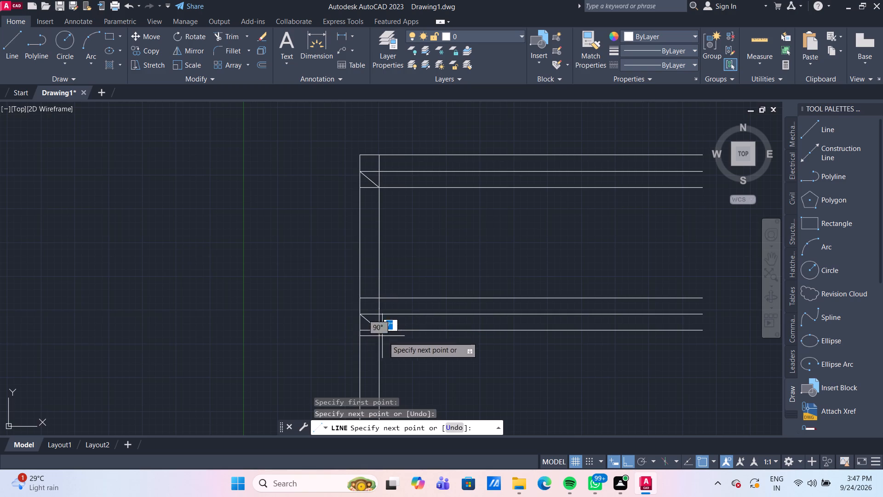
pyautogui.press('Escape')
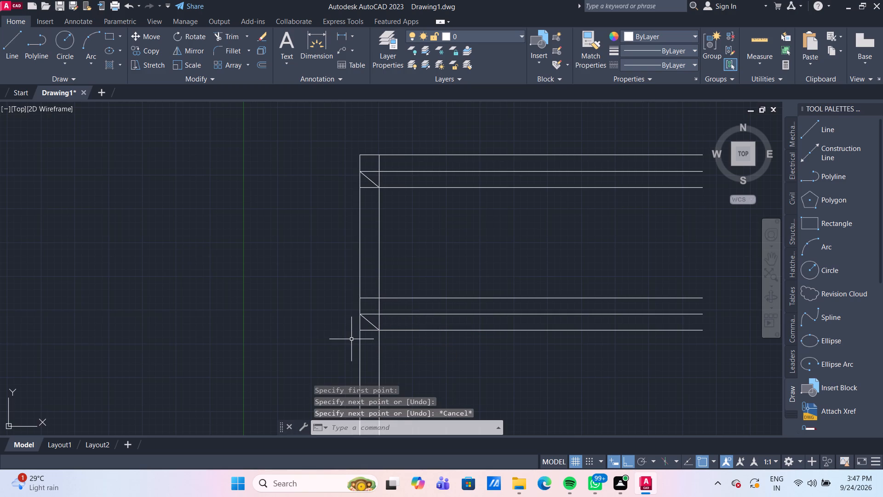
# Trim the outer vertical and bottom-line stubs below the lower diagonal, plus the inner vertical between the lower band's middle and bottom lines.
pyautogui.write('TR')
pyautogui.press('Return')
pyautogui.click(367, 342)
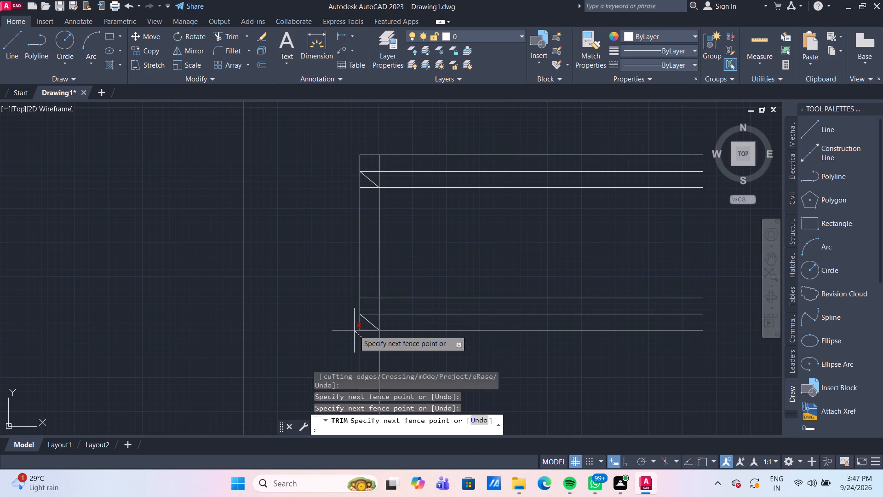
pyautogui.click(353, 326)
pyautogui.click(353, 320)
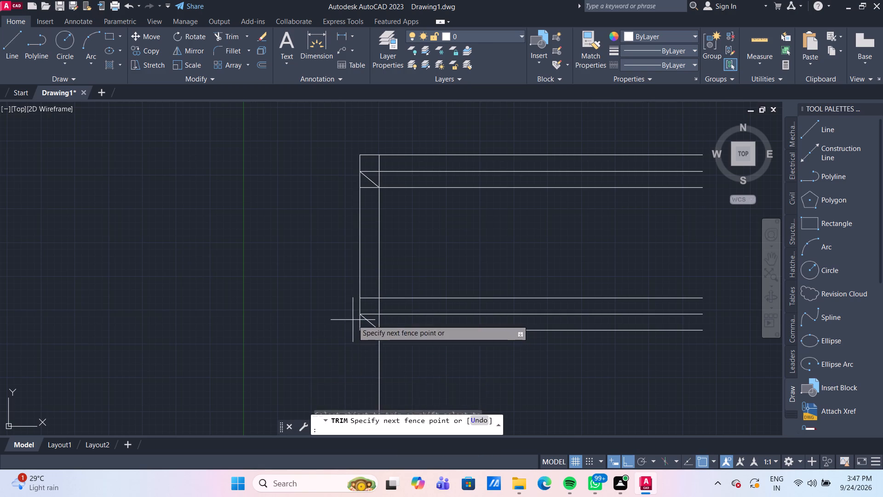
pyautogui.click(368, 335)
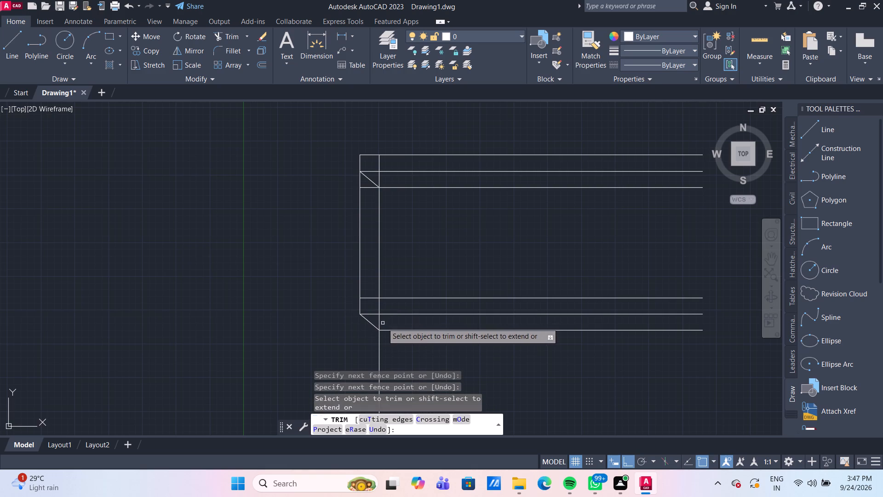
pyautogui.click(378, 320)
# Trim away the outer vertical line between the upper and lower bands.
pyautogui.scroll(-1, 384, 248)
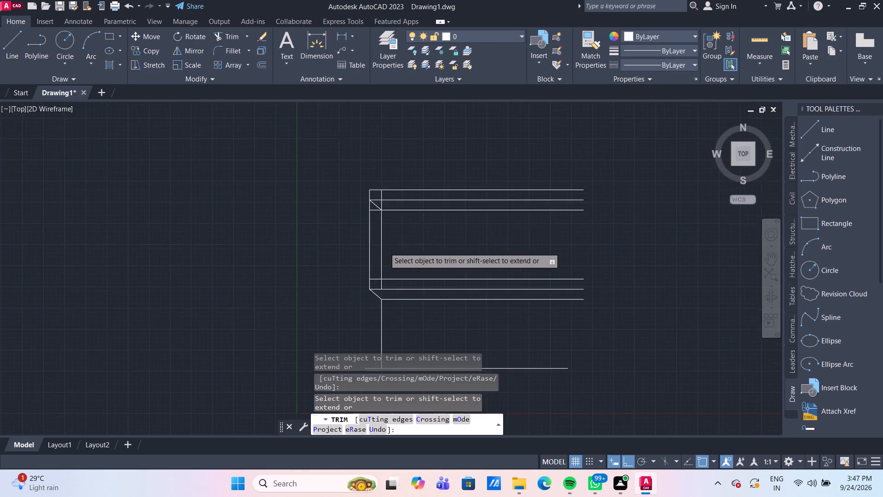
pyautogui.scroll(-2, 384, 248)
pyautogui.scroll(2, 384, 248)
pyautogui.click(370, 248)
pyautogui.click(363, 230)
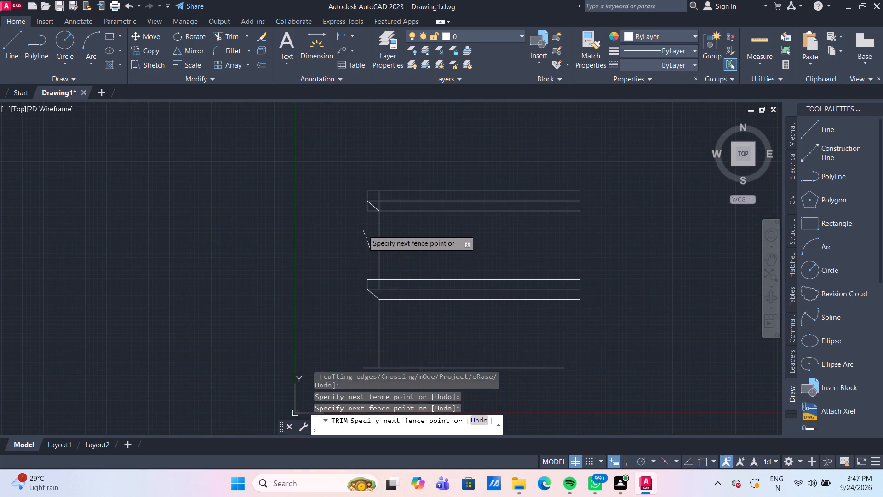
# Trim the inner vertical line between the lower band's top and middle lines.
pyautogui.scroll(3, 363, 210)
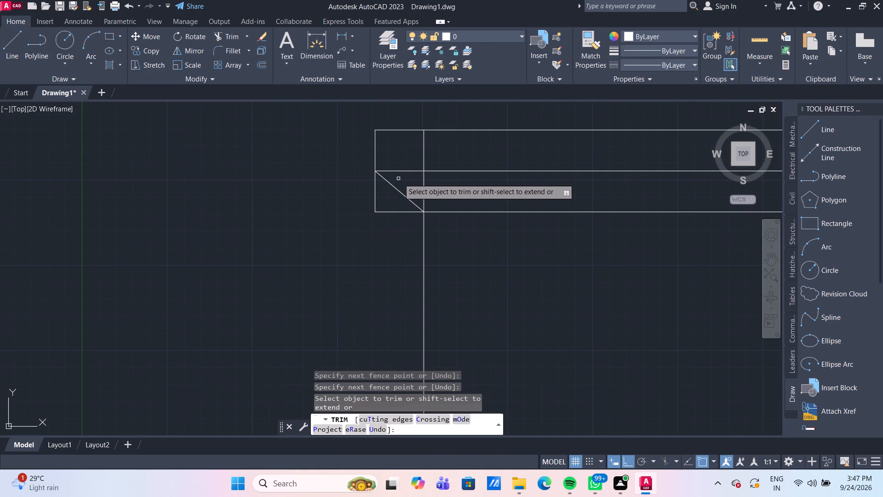
pyautogui.scroll(-3, 391, 229)
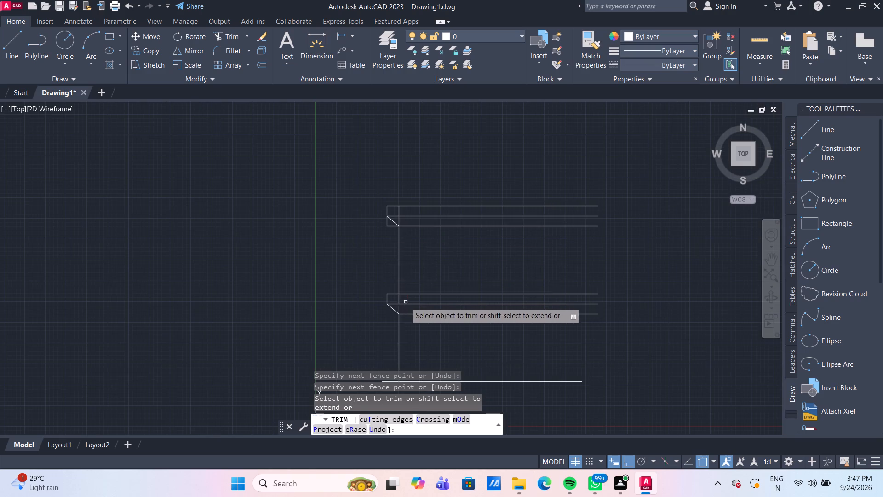
pyautogui.scroll(3, 406, 303)
pyautogui.click(393, 295)
pyautogui.scroll(-2, 351, 210)
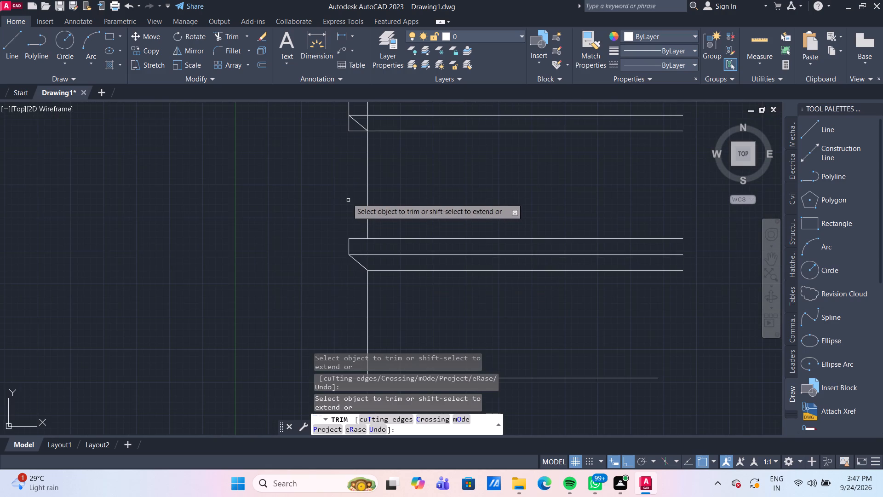
# In the upper band, trim the inner vertical between the top and middle lines and the outer corner below the diagonal.
pyautogui.moveTo(347, 198); pyautogui.dragTo(267, 260, button='middle')
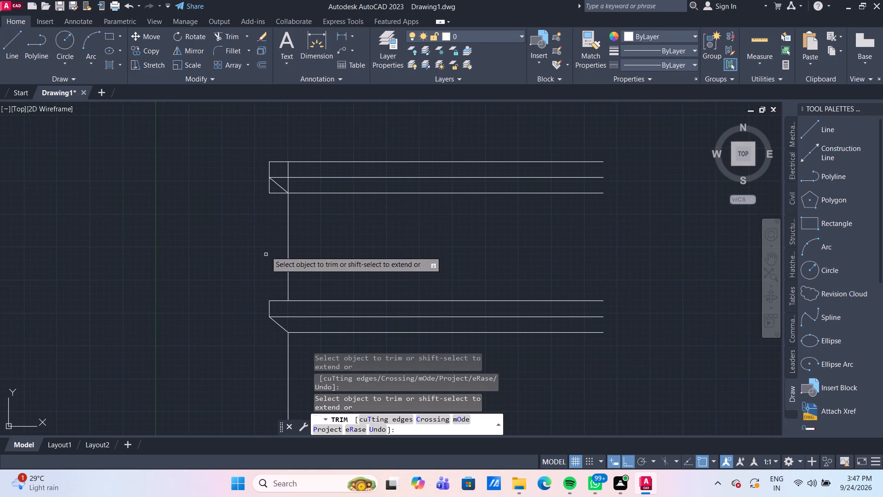
pyautogui.scroll(1, 277, 189)
pyautogui.click(291, 158)
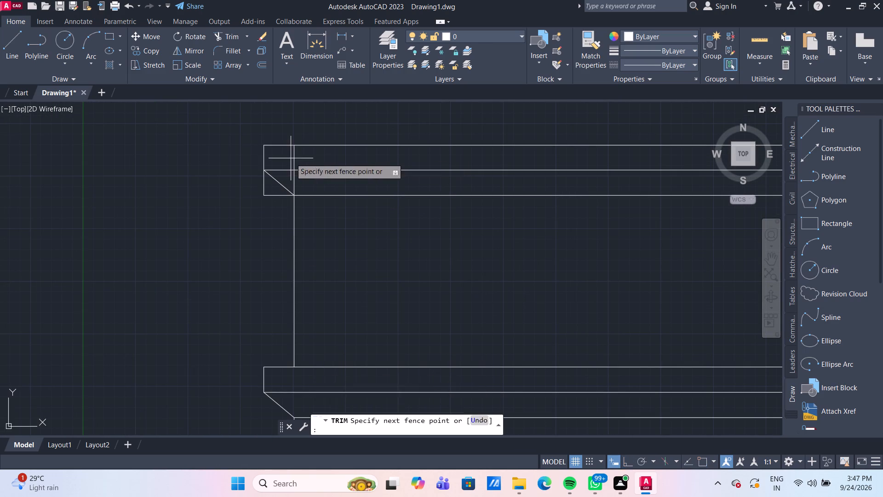
pyautogui.click(322, 159)
pyautogui.click(277, 205)
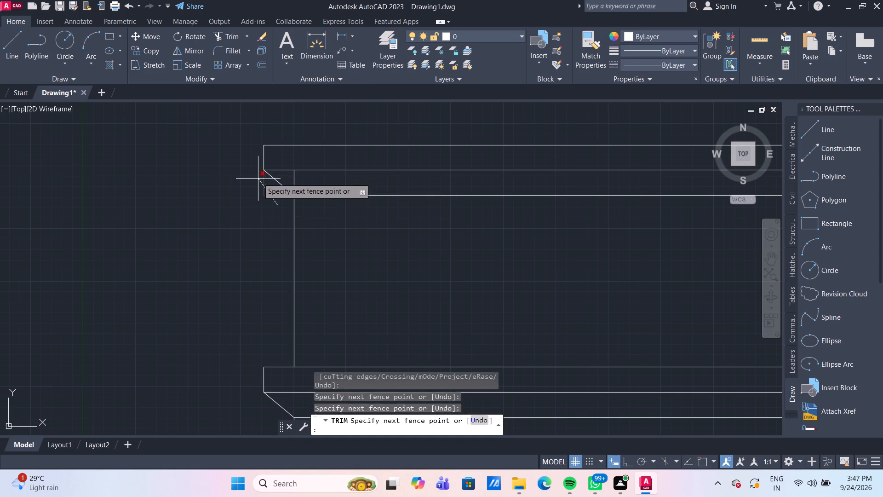
pyautogui.click(256, 175)
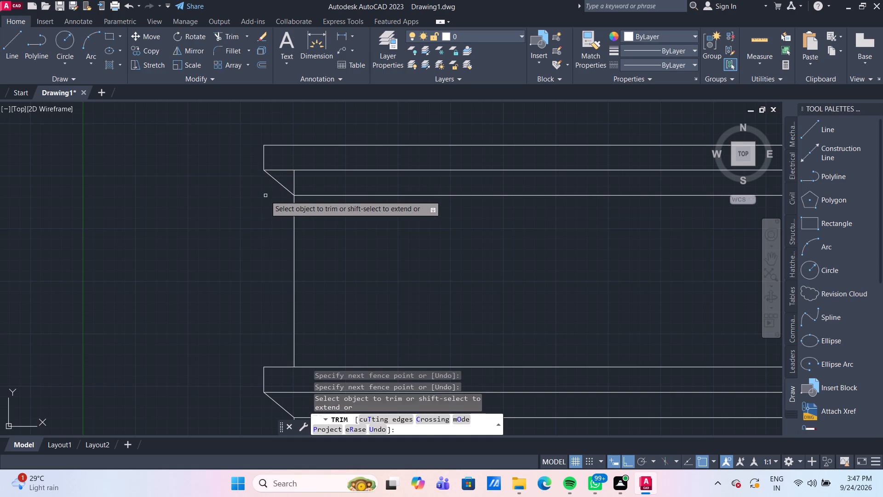
# Using Trim's extend mode, extend the lower inner vertical line up to the lower band's middle horizontal line.
pyautogui.scroll(-1, 265, 196)
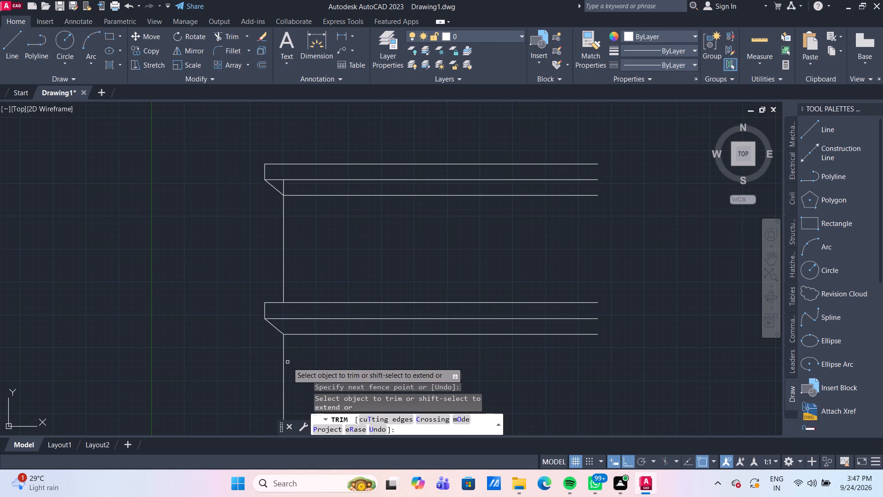
pyautogui.keyDown('shift'); pyautogui.click(283, 349); pyautogui.keyUp('shift')
pyautogui.scroll(-3, 399, 262)
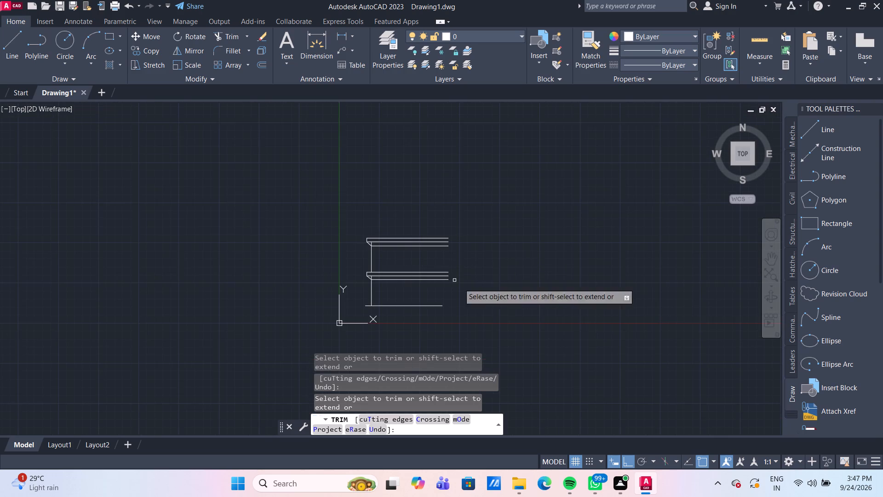
pyautogui.scroll(2, 476, 318)
pyautogui.moveTo(482, 301); pyautogui.dragTo(507, 326, button='middle')
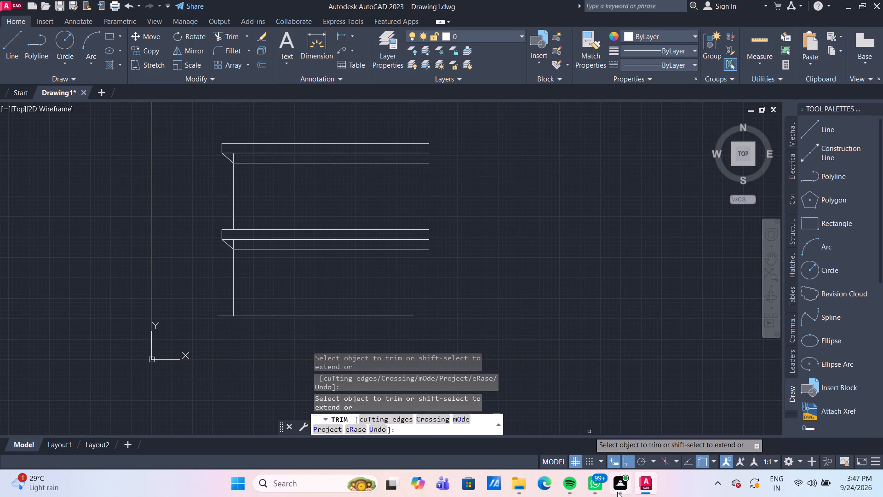
pyautogui.press('Escape')
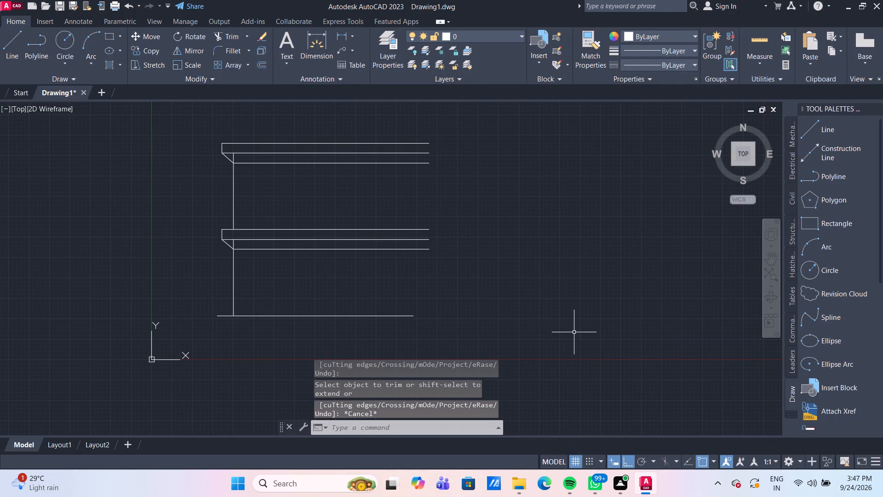
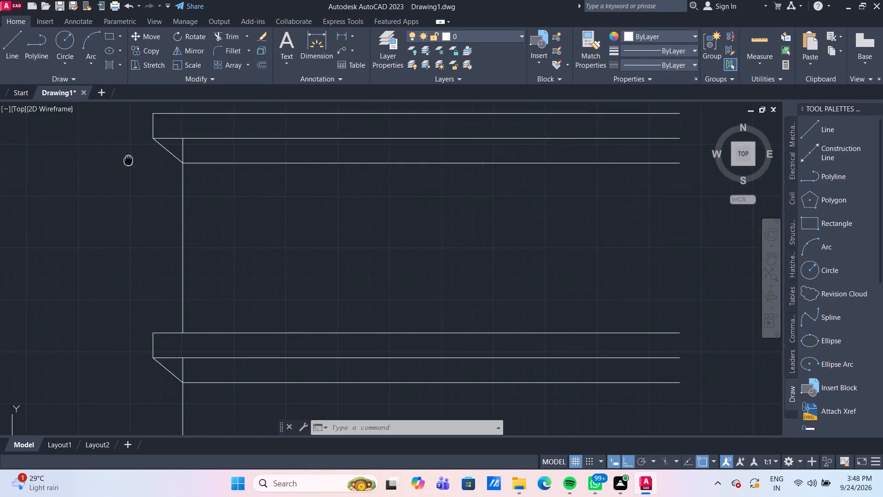
# Stretch the lower end of the upper band's diagonal down along the inner vertical line, making the diagonal about 6'-7" long.
pyautogui.click(182, 195)
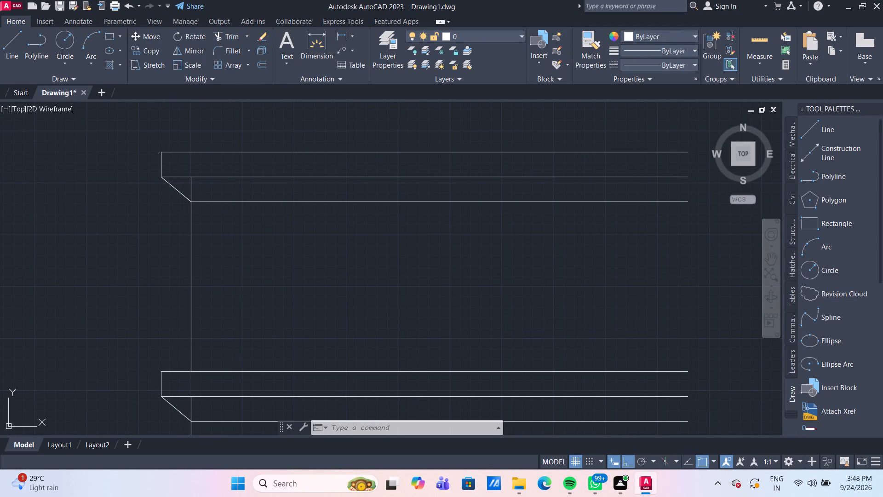
pyautogui.click(190, 202)
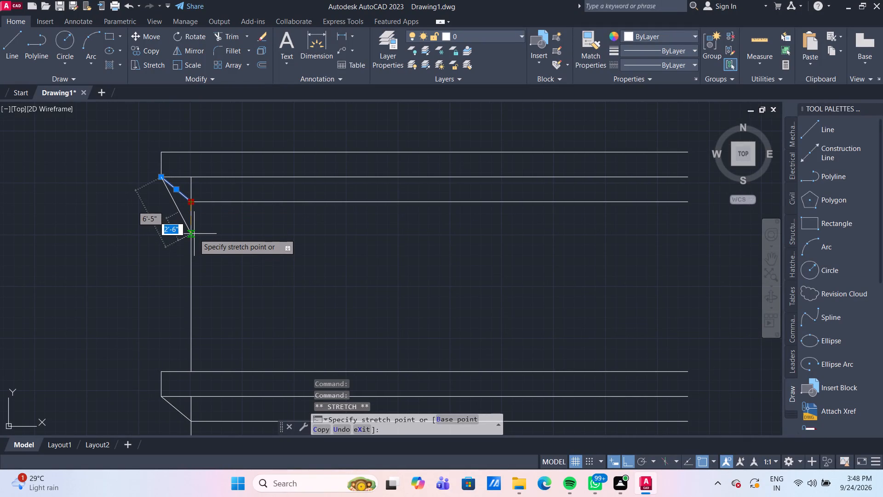
pyautogui.click(194, 236)
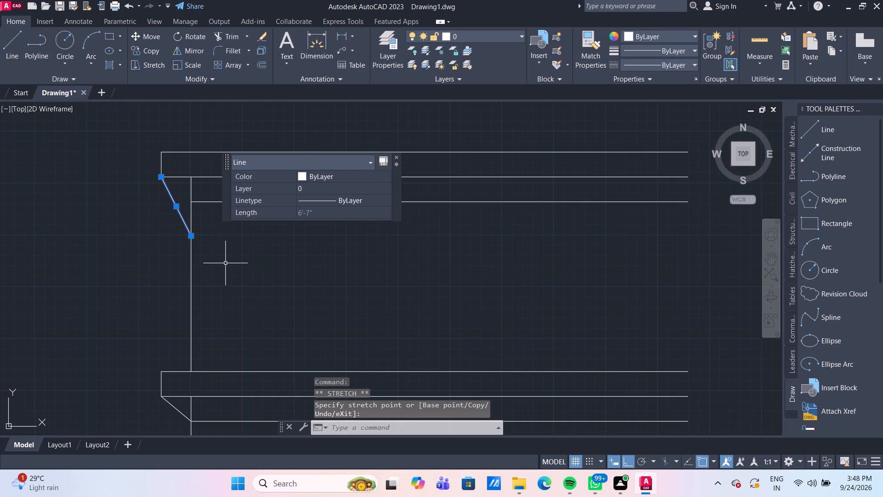
pyautogui.press('Escape')
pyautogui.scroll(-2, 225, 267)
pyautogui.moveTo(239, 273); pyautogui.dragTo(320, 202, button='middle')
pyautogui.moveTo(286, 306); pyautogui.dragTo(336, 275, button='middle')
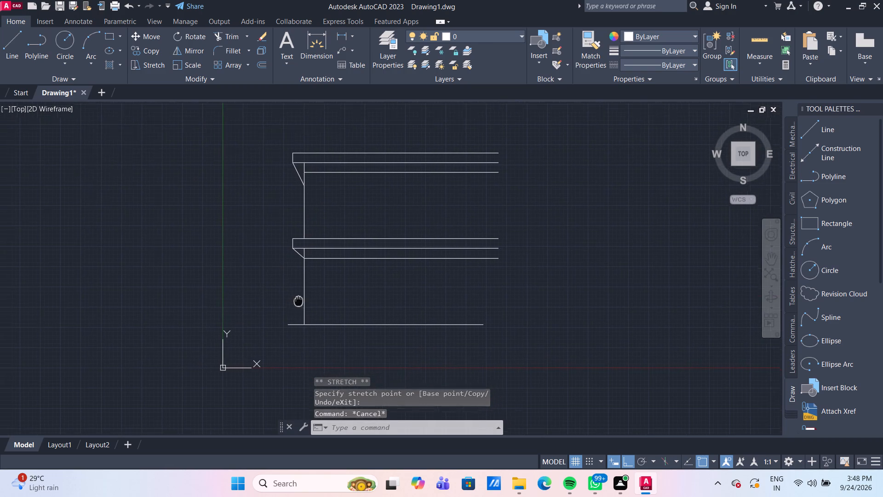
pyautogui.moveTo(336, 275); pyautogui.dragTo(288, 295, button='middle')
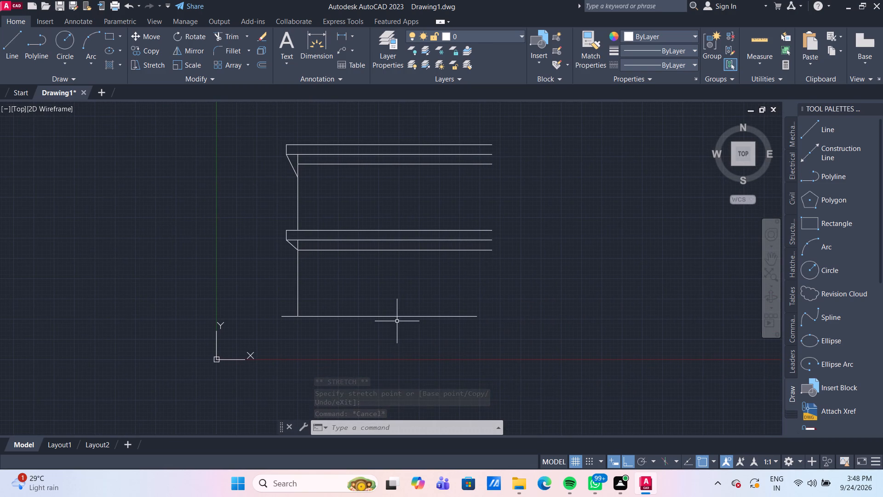
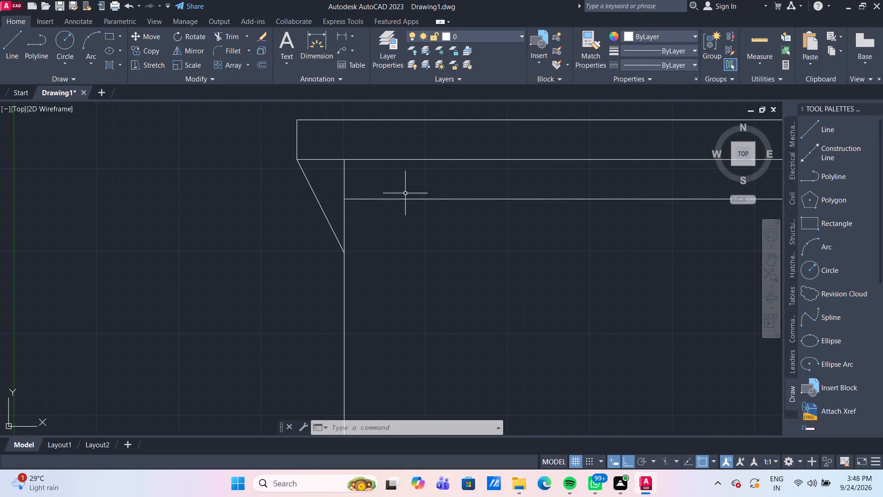
# Trim away the short piece of the inner vertical line between the upper band's two lower horizontal lines.
pyautogui.write('TR')
pyautogui.press('Return')
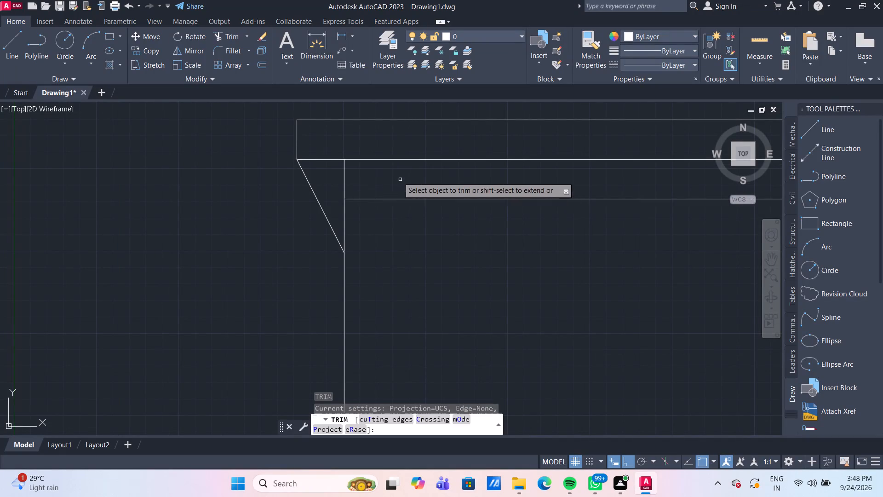
pyautogui.click(344, 182)
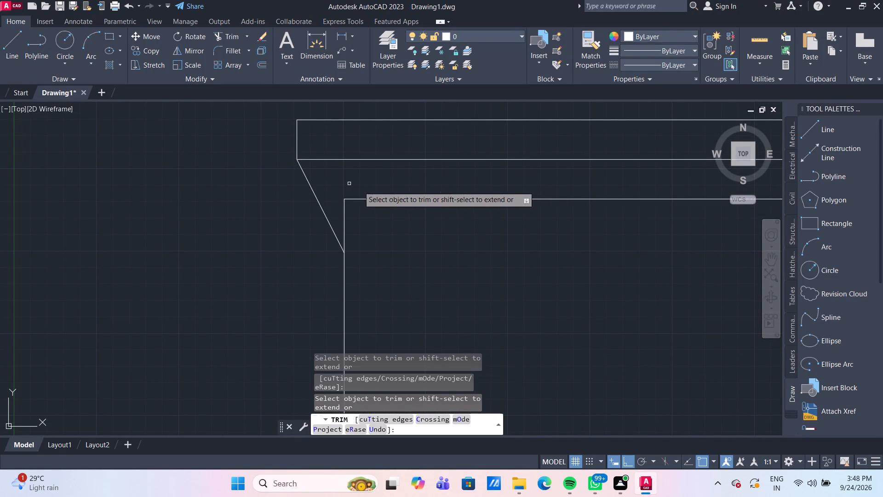
pyautogui.scroll(-3, 441, 267)
pyautogui.moveTo(472, 290); pyautogui.dragTo(429, 194, button='middle')
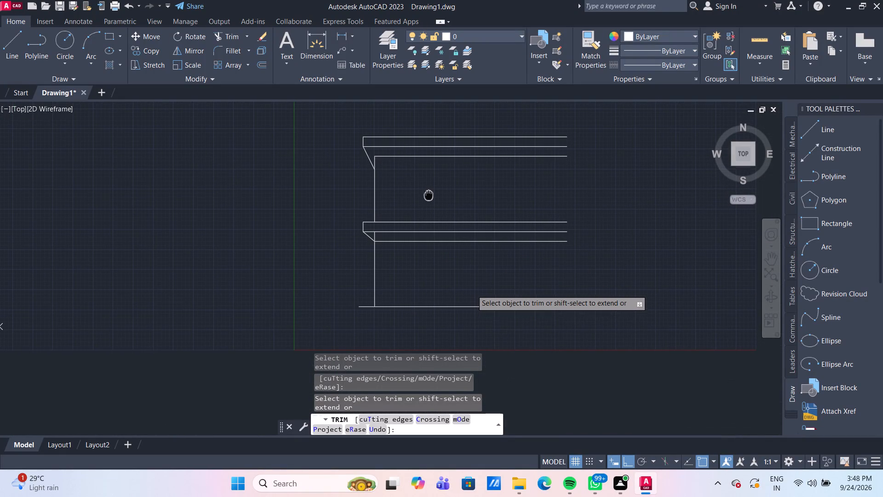
pyautogui.moveTo(429, 194); pyautogui.dragTo(428, 195, button='middle')
pyautogui.scroll(2, 376, 177)
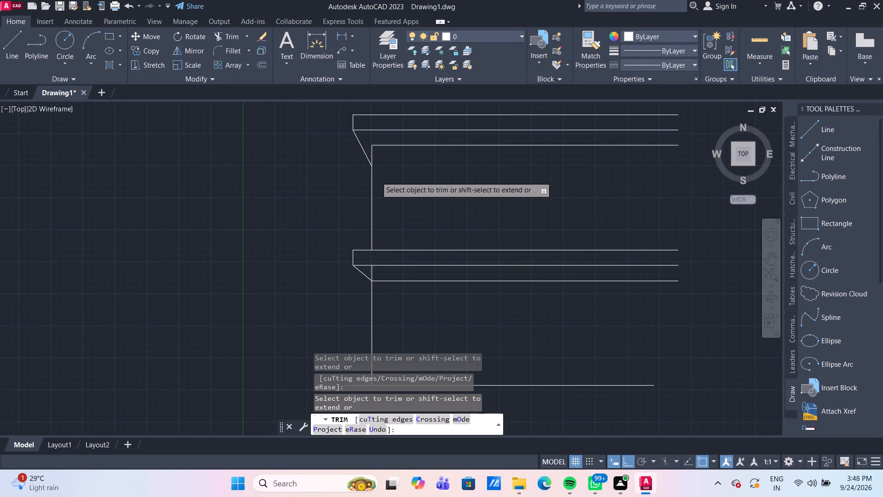
pyautogui.moveTo(378, 178); pyautogui.dragTo(405, 223, button='middle')
pyautogui.press('Escape')
# Stretch the lower end of the upper band's diagonal further down the inner vertical line, making the diagonal about 8' long.
pyautogui.click(383, 184)
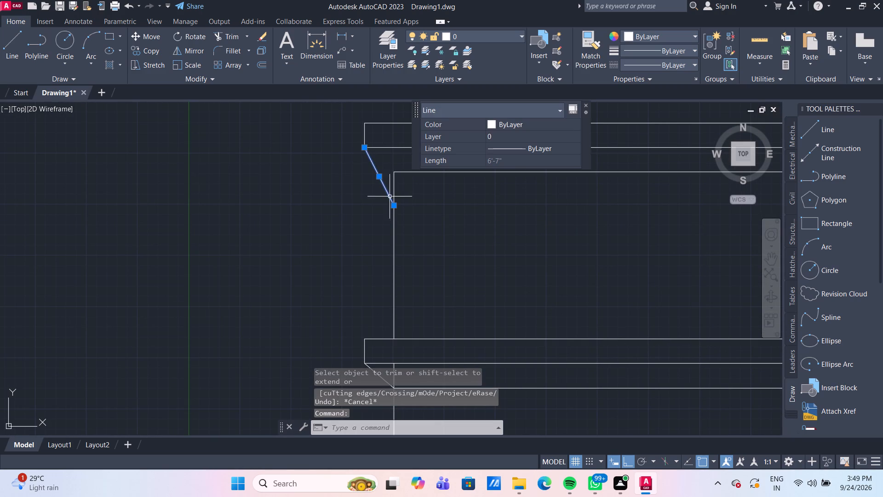
pyautogui.click(395, 206)
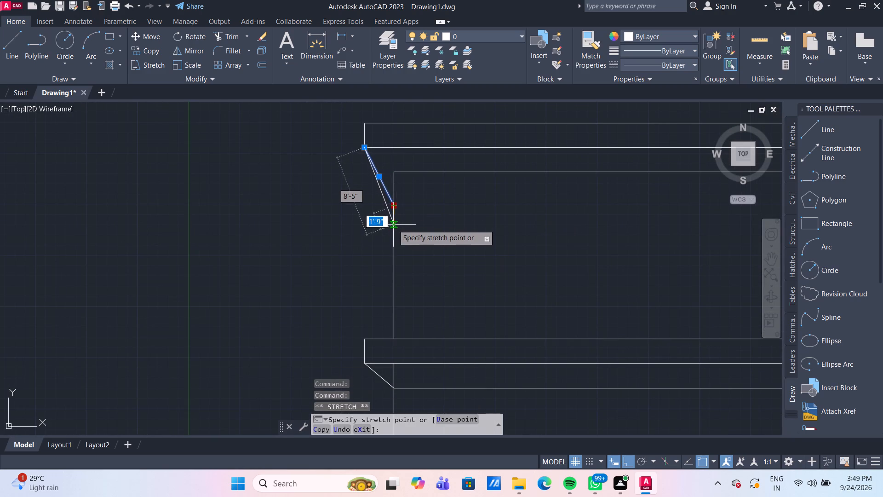
pyautogui.click(394, 220)
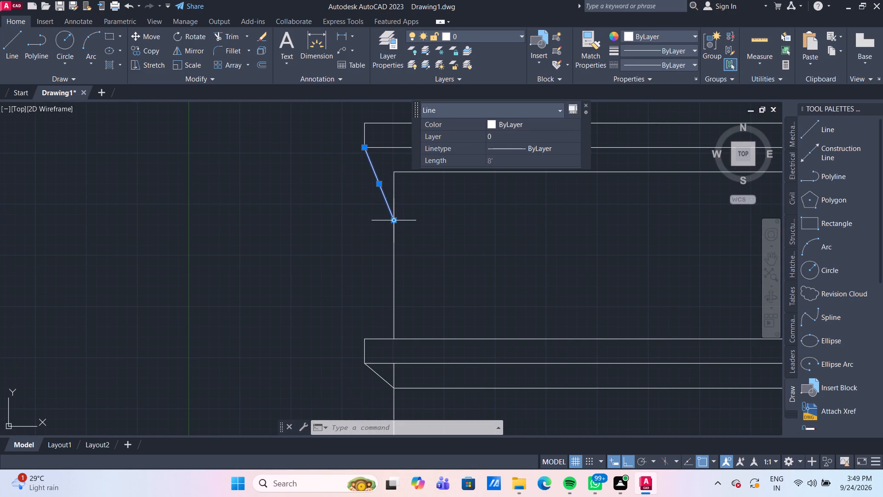
pyautogui.press('Escape')
# Offset the inner vertical wall lines of the upper and lower levels 2' inward, toward the inside of the building.
pyautogui.scroll(-2, 520, 238)
pyautogui.moveTo(518, 244); pyautogui.dragTo(445, 213, button='middle')
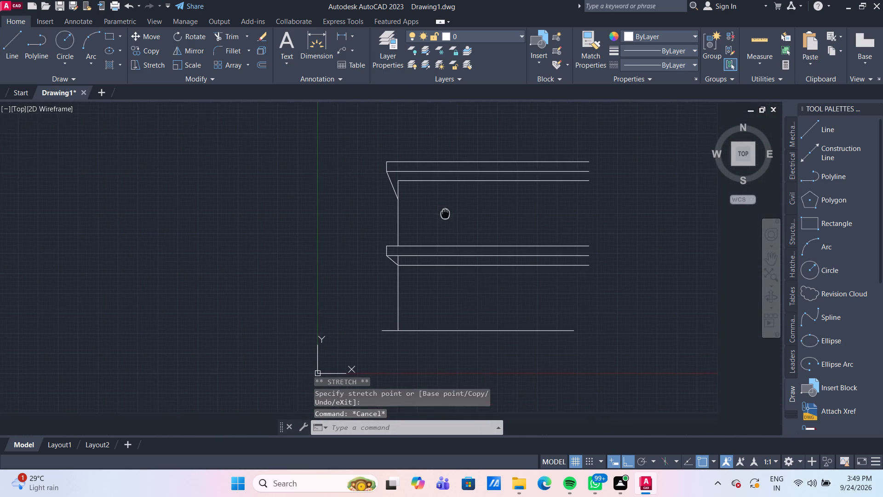
pyautogui.moveTo(445, 213); pyautogui.dragTo(433, 200, button='middle')
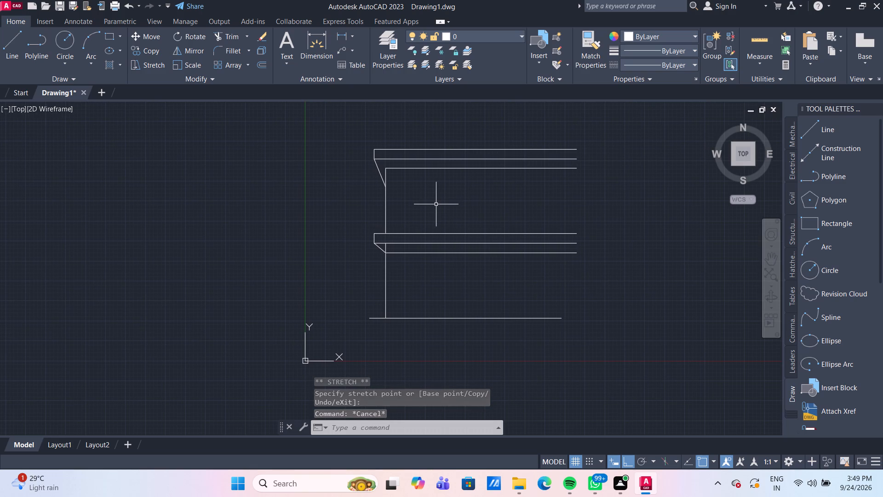
pyautogui.press('o')
pyautogui.press('Return')
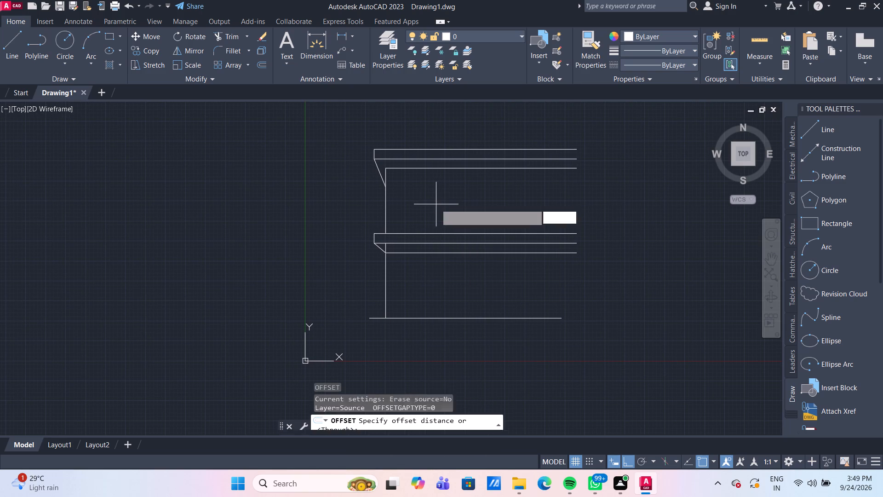
pyautogui.press('Return')
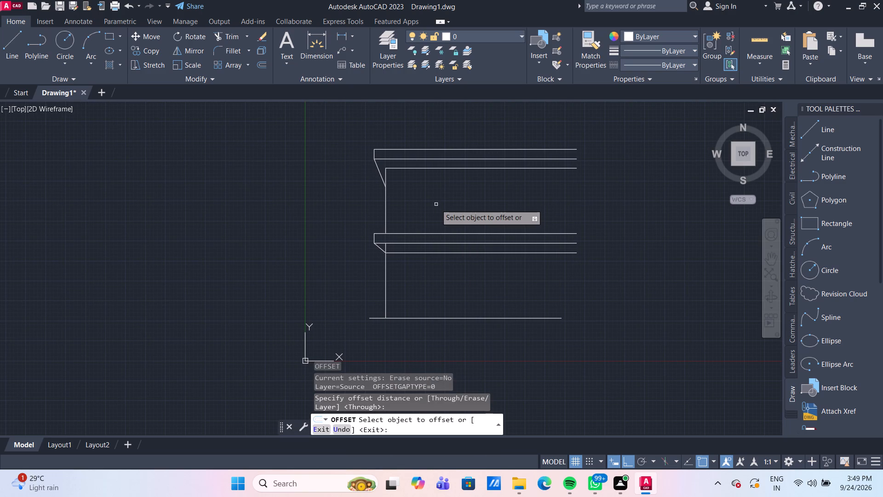
pyautogui.click(385, 198)
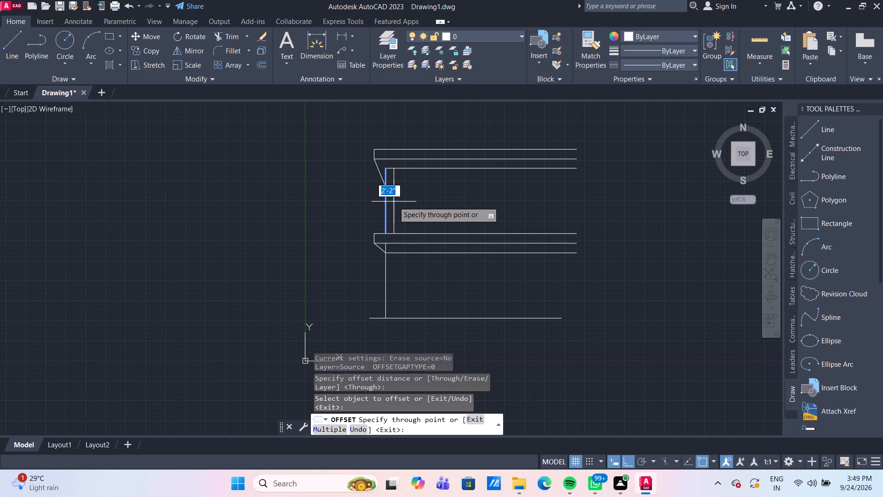
pyautogui.press('2')
pyautogui.press("'")
pyautogui.press('Return')
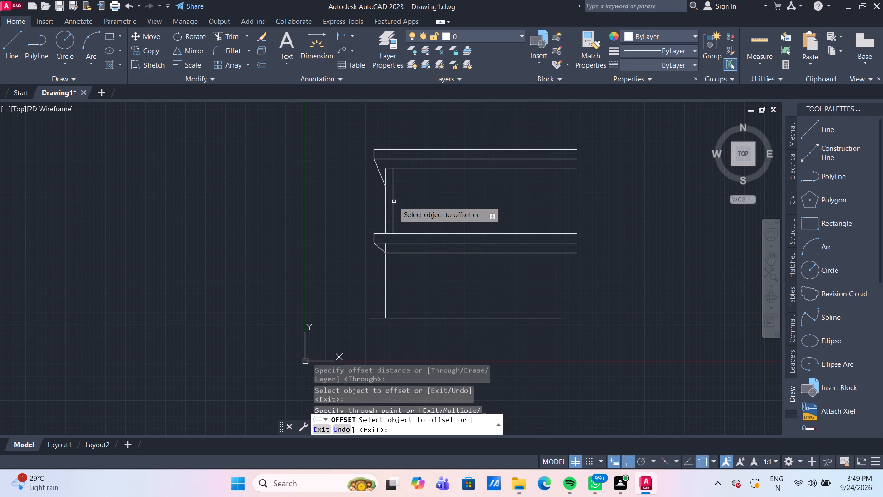
pyautogui.click(385, 288)
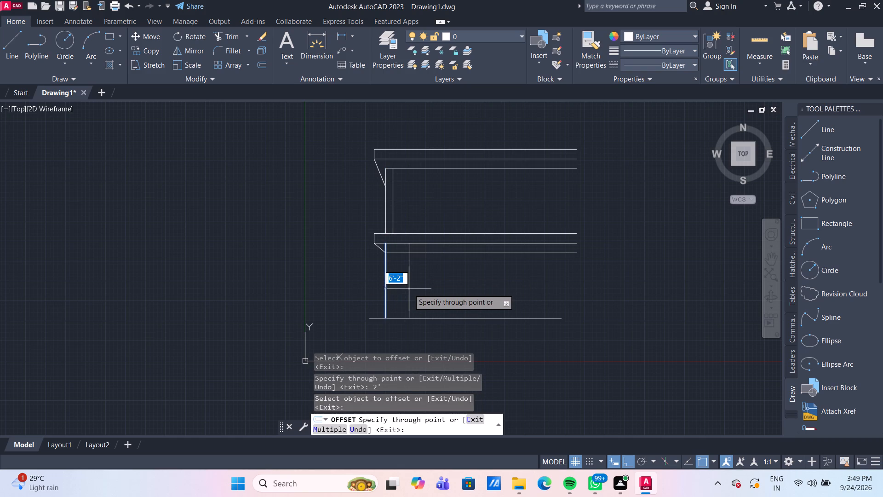
pyautogui.write("2'")
pyautogui.press('Return')
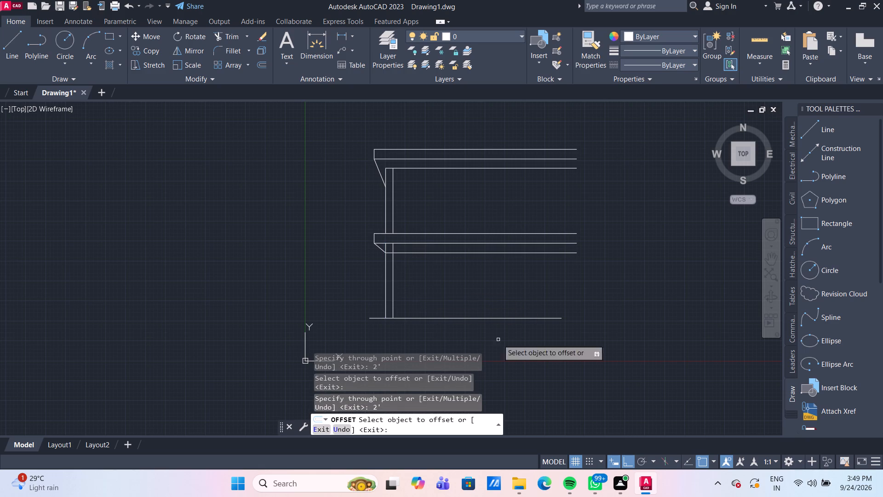
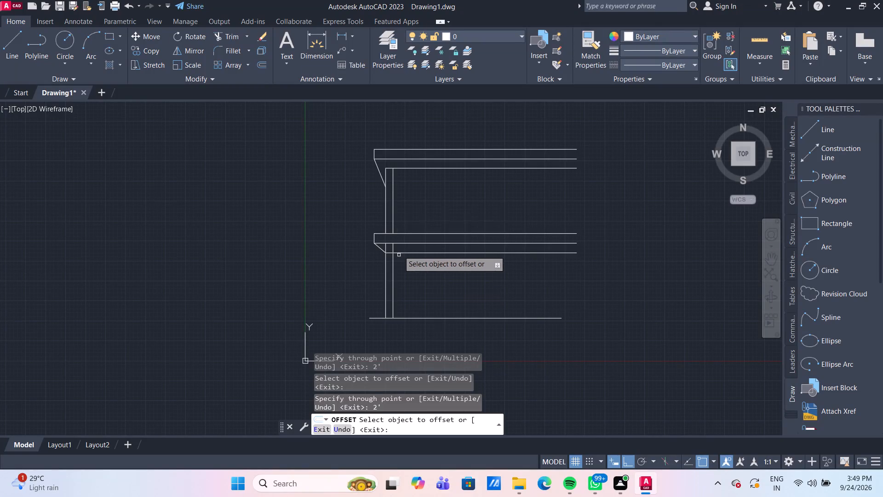
# Offset the innermost vertical wall lines of the upper and lower levels 8' further toward the inside of the building.
pyautogui.click(393, 202)
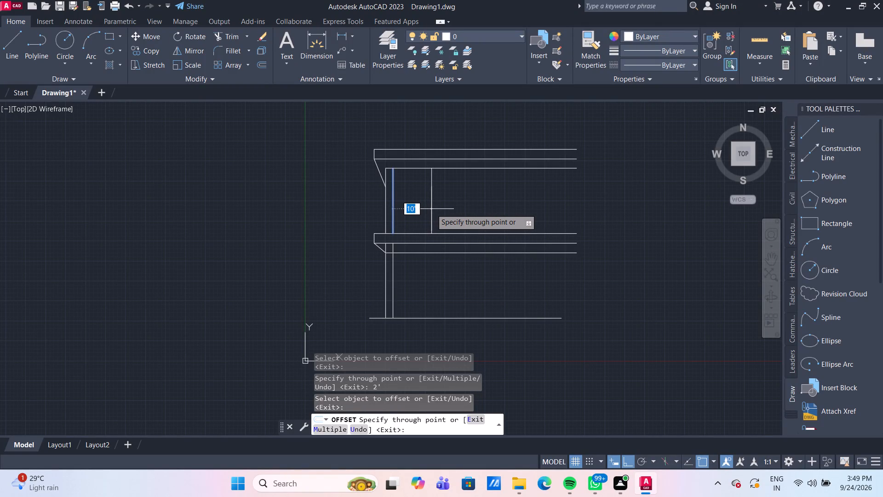
pyautogui.write("8'")
pyautogui.press('Return')
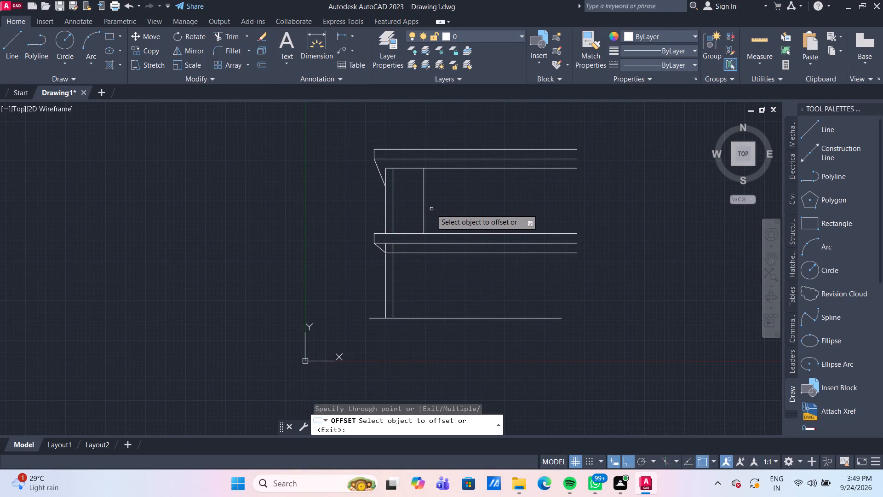
pyautogui.click(393, 276)
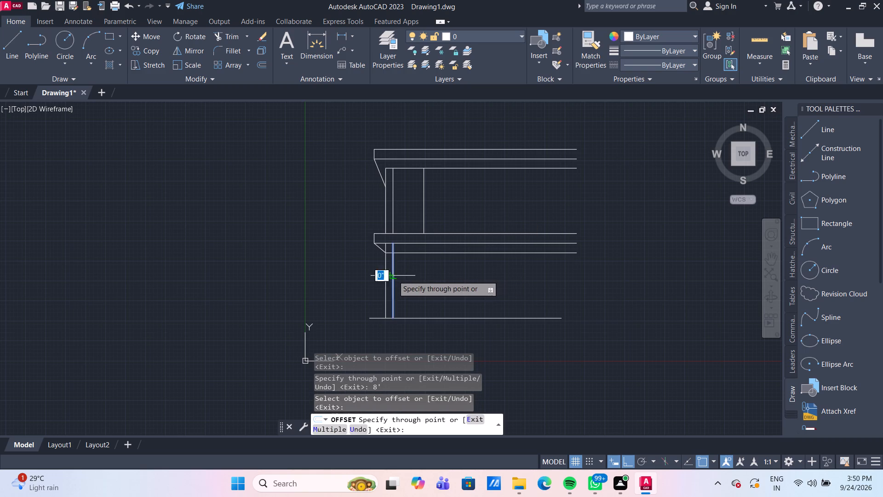
pyautogui.write("8'")
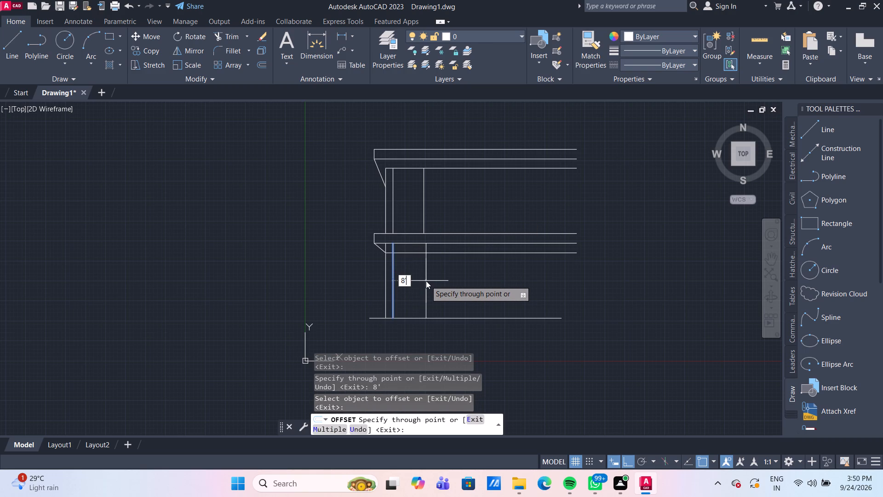
pyautogui.press('Return')
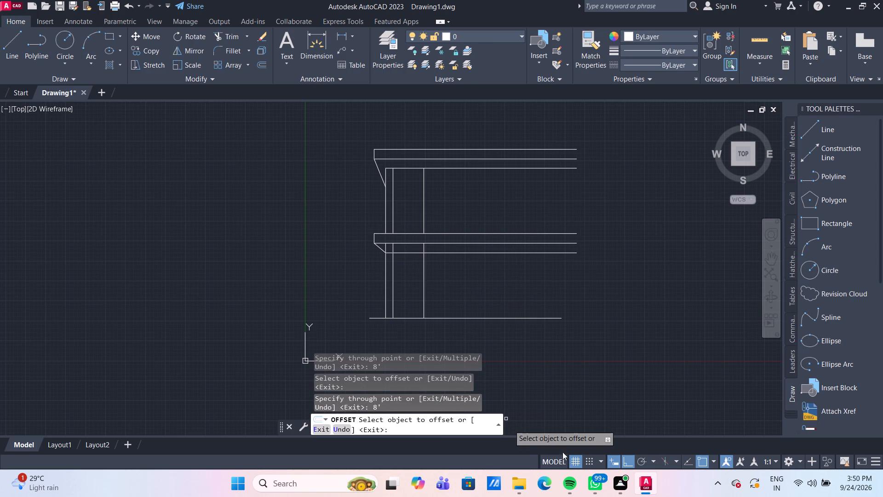
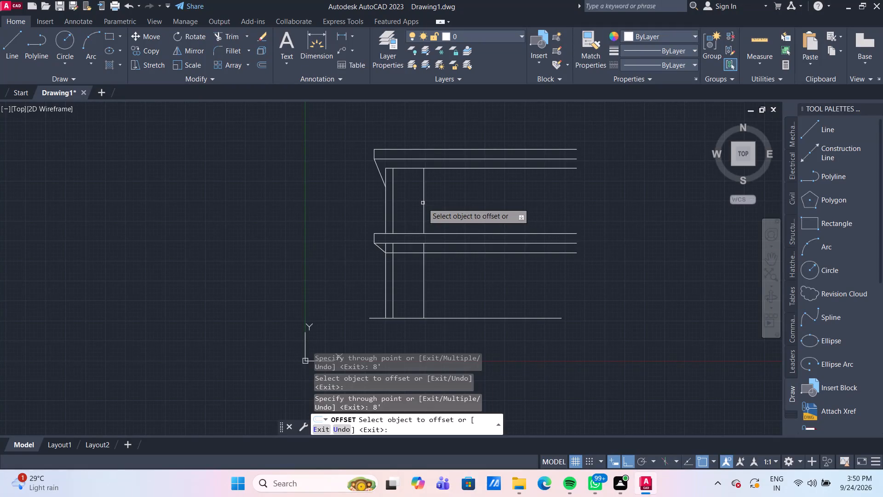
# Offset the innermost vertical lines of the upper and lower levels 2' further toward the inside of the building.
pyautogui.click(423, 203)
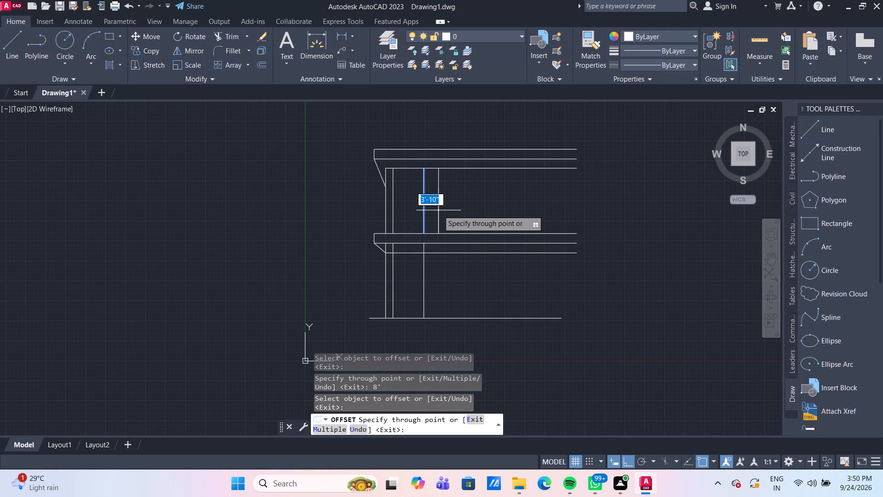
pyautogui.write("2'")
pyautogui.press('Return')
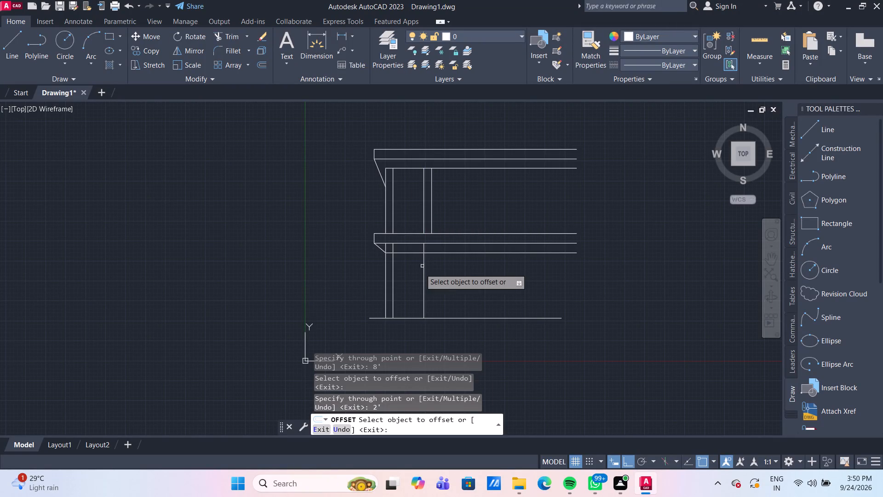
pyautogui.click(423, 273)
pyautogui.write("2'")
pyautogui.press('Return')
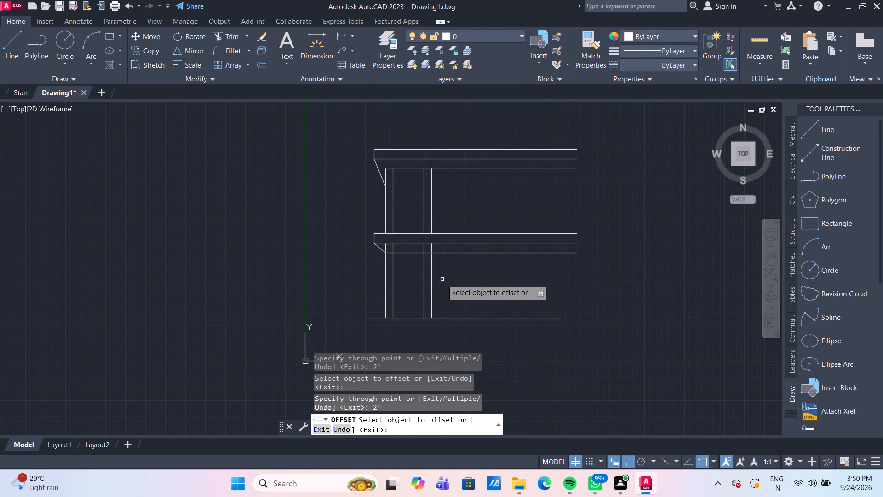
pyautogui.press('Escape')
# Delete the two source vertical lines at the 8' offset on the upper and lower levels, keeping their 2' offset copies.
pyautogui.click(423, 202)
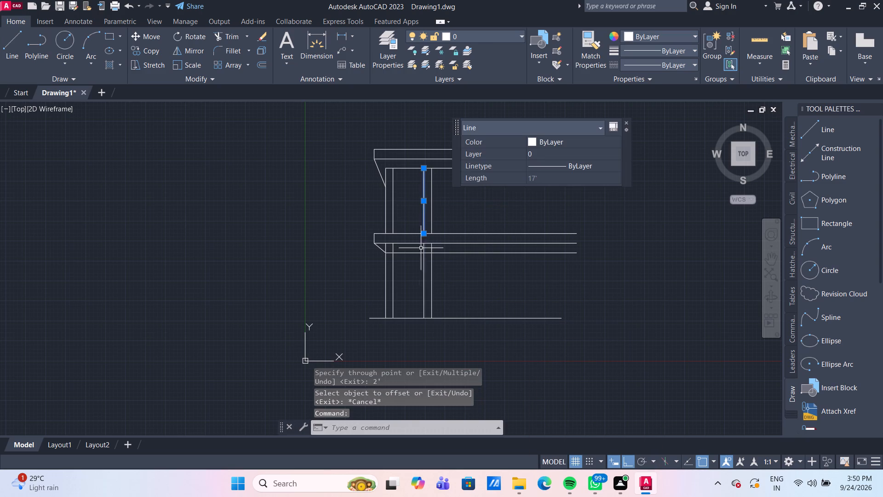
pyautogui.click(424, 285)
pyautogui.press('Delete')
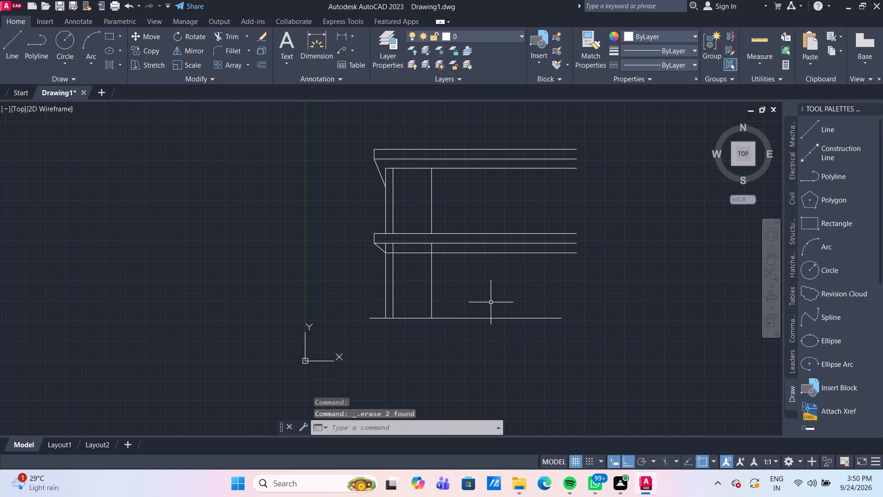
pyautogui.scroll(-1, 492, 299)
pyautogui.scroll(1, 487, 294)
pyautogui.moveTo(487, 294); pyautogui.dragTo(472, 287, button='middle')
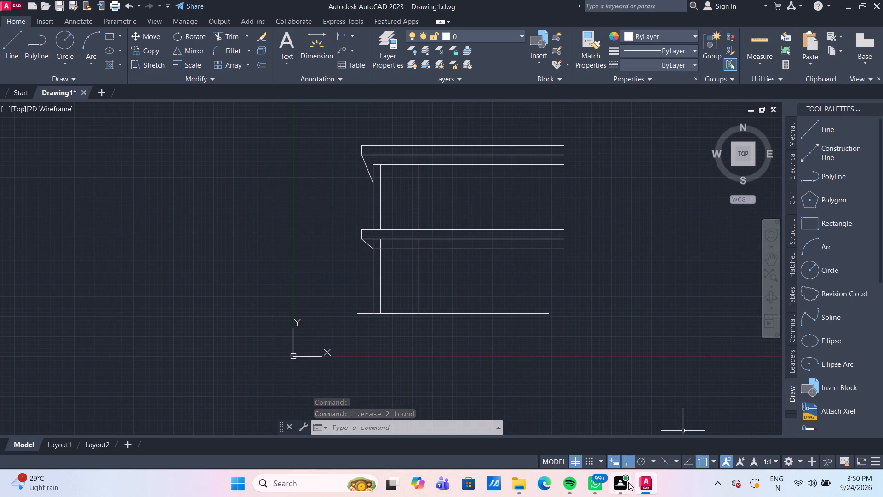
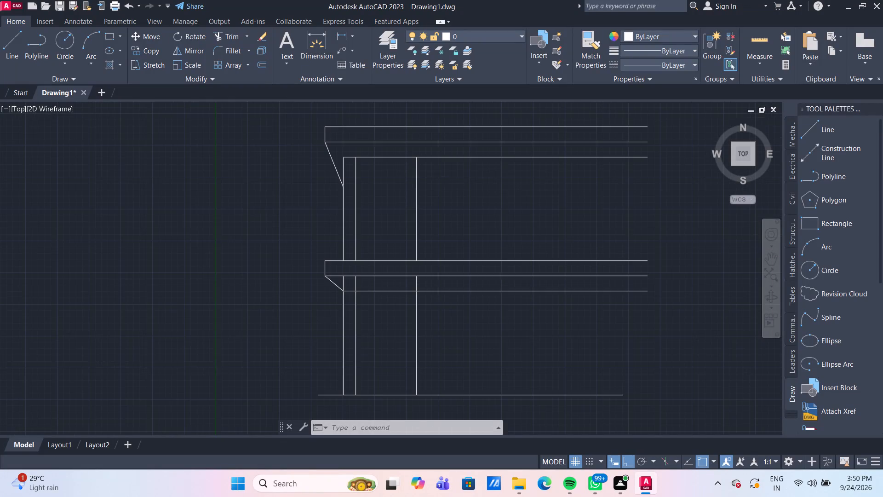
# Quick-measure the upper level's bay between the inner vertical lines, checking its width, clear height and the bounding horizontal lines.
pyautogui.click(765, 39)
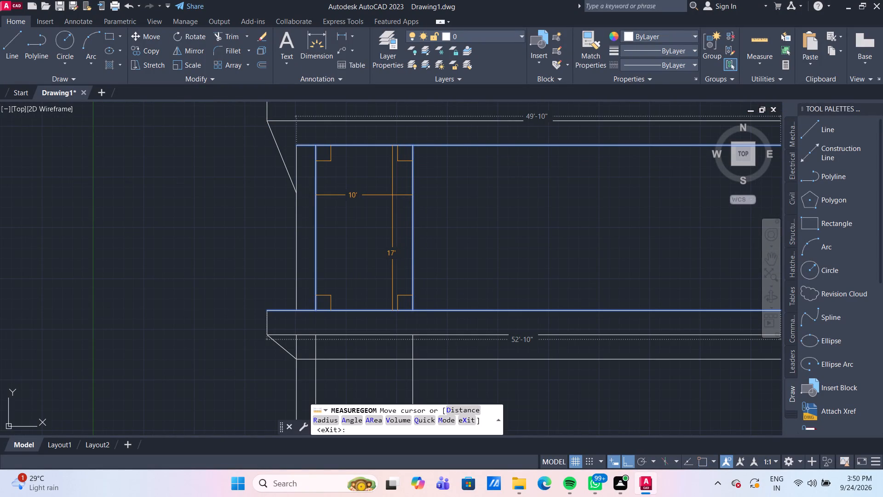
pyautogui.scroll(-2, 563, 246)
pyautogui.moveTo(552, 243); pyautogui.dragTo(476, 199, button='middle')
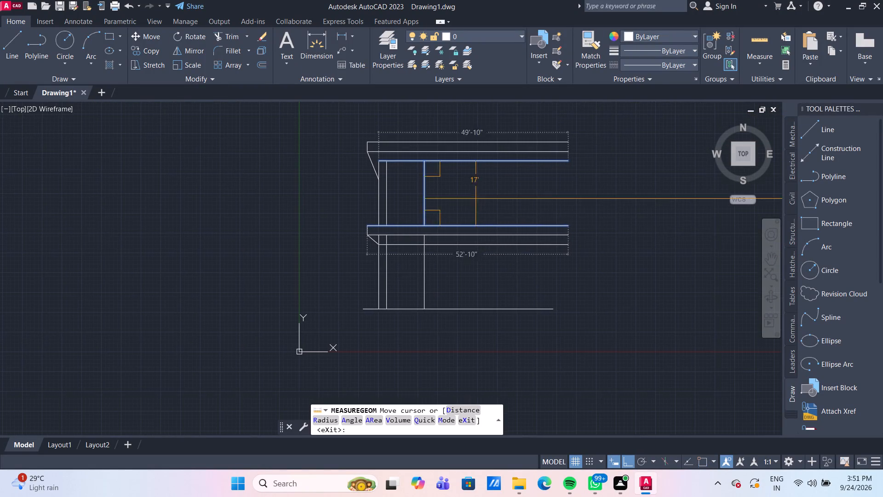
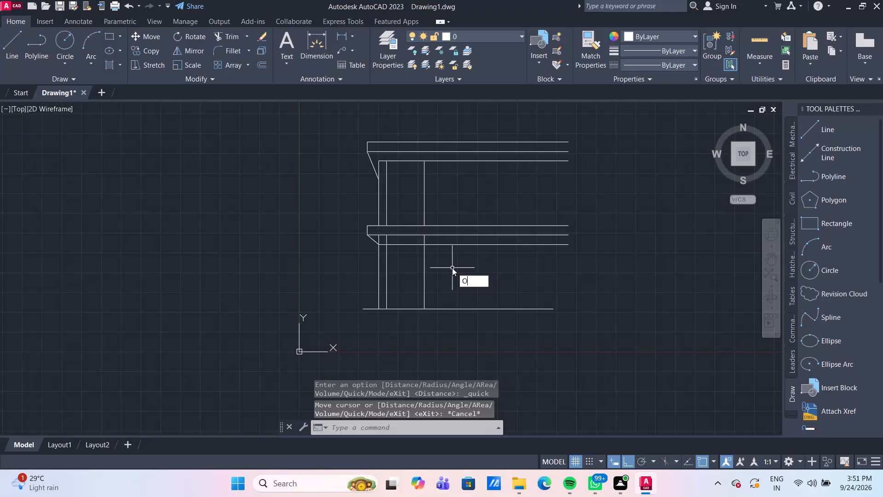
# Offset the upper level's rightmost vertical line 7' to the right, between the two horizontal bands.
pyautogui.press('Return')
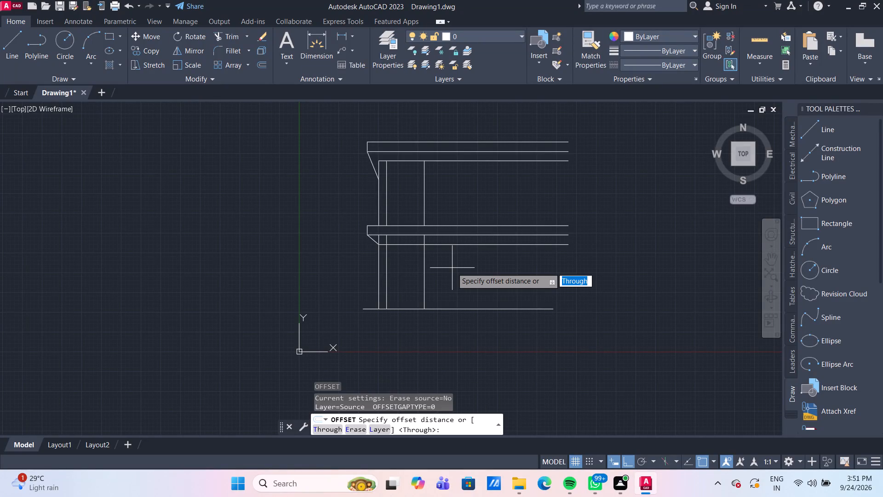
pyautogui.press('Return')
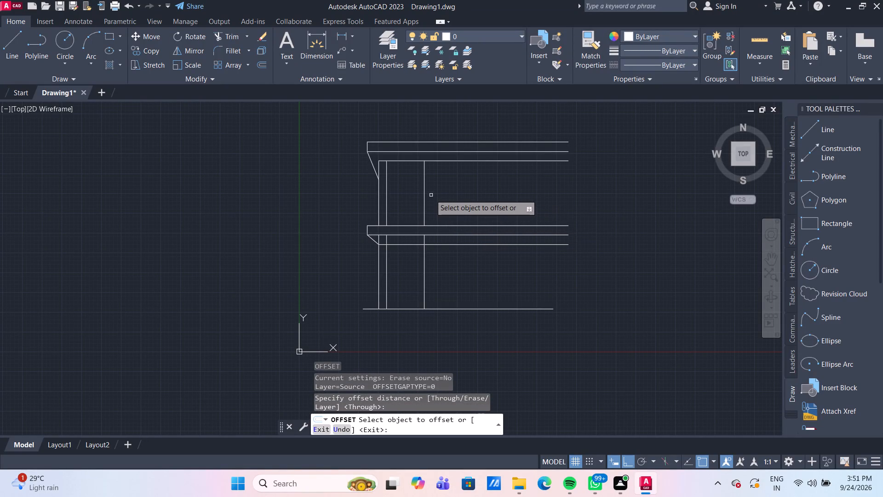
pyautogui.click(424, 191)
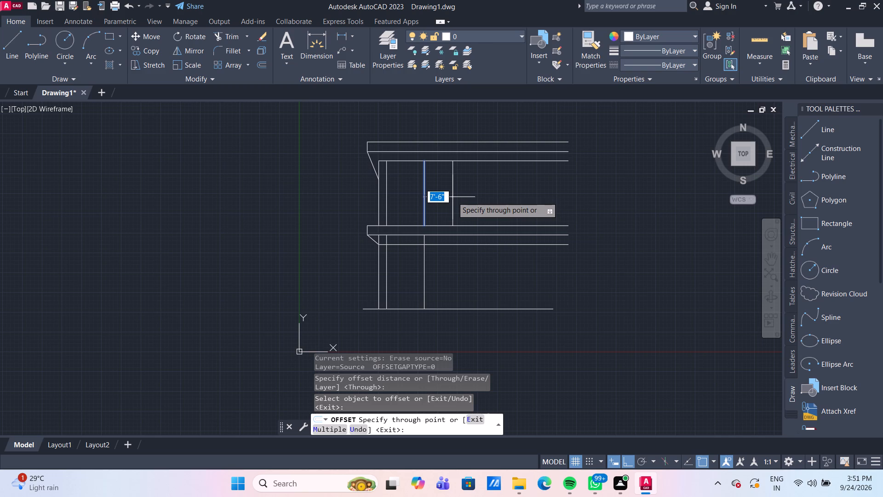
pyautogui.write("7'")
pyautogui.press('Return')
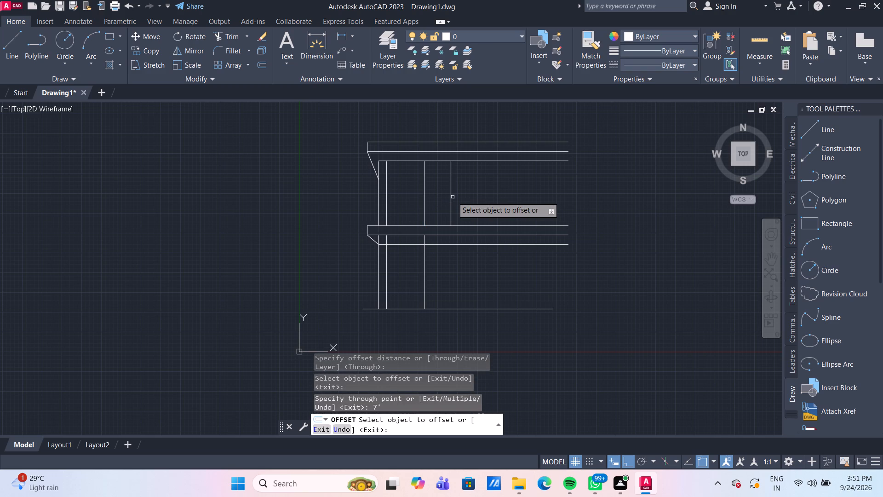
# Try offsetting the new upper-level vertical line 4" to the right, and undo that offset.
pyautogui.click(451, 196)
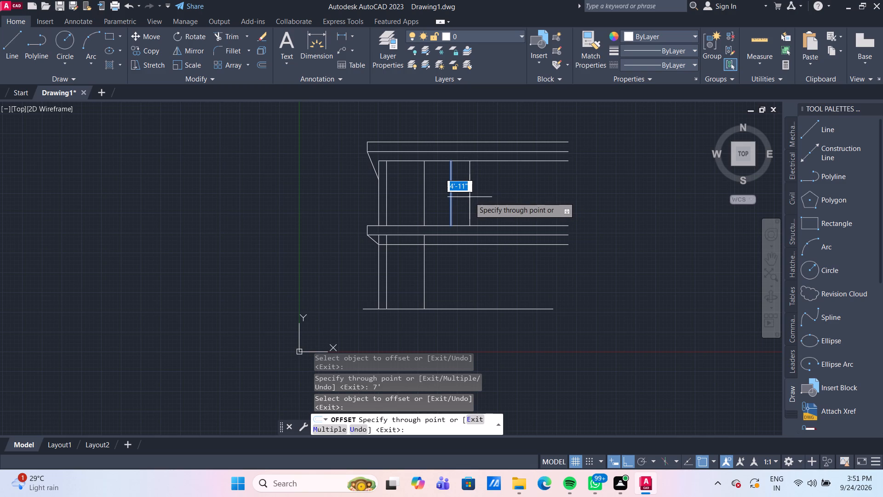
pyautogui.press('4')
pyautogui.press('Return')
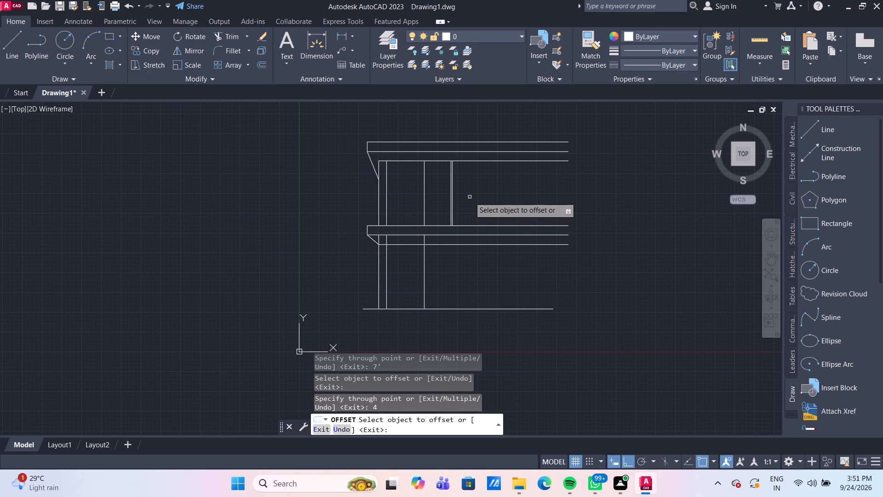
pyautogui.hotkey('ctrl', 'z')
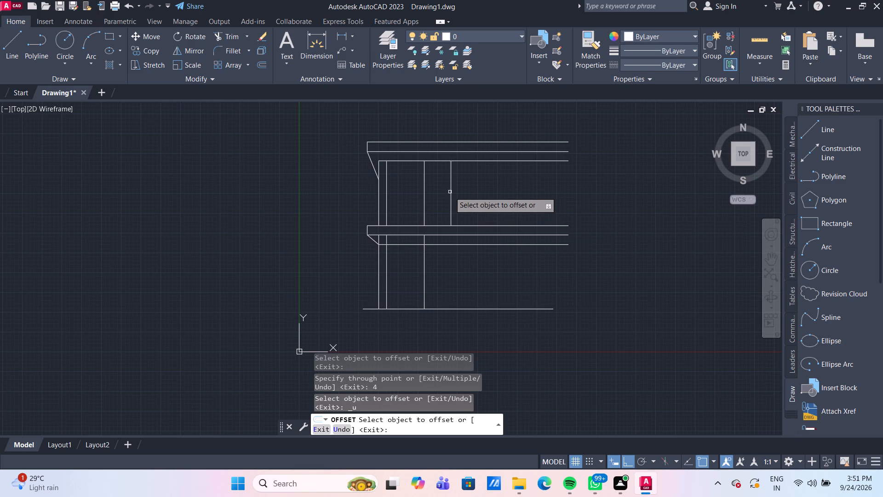
# Offset the upper level's rightmost vertical line 4' to the right.
pyautogui.click(450, 192)
pyautogui.write("4'")
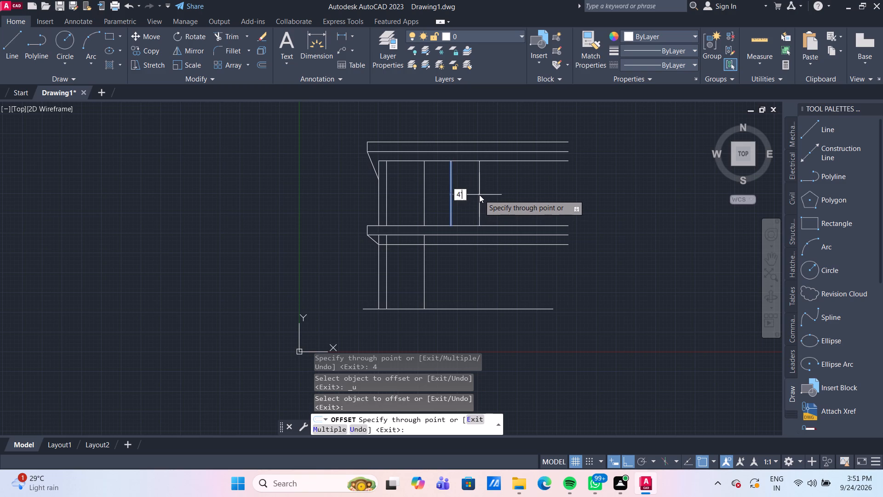
pyautogui.press('Return')
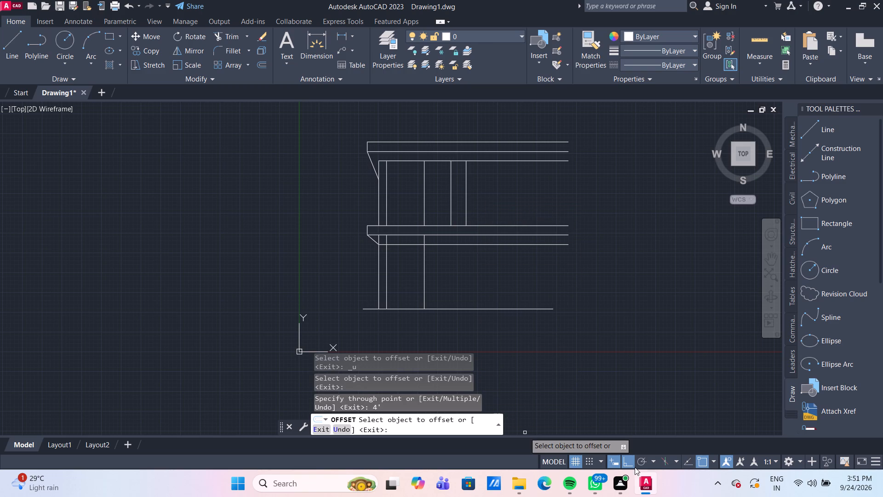
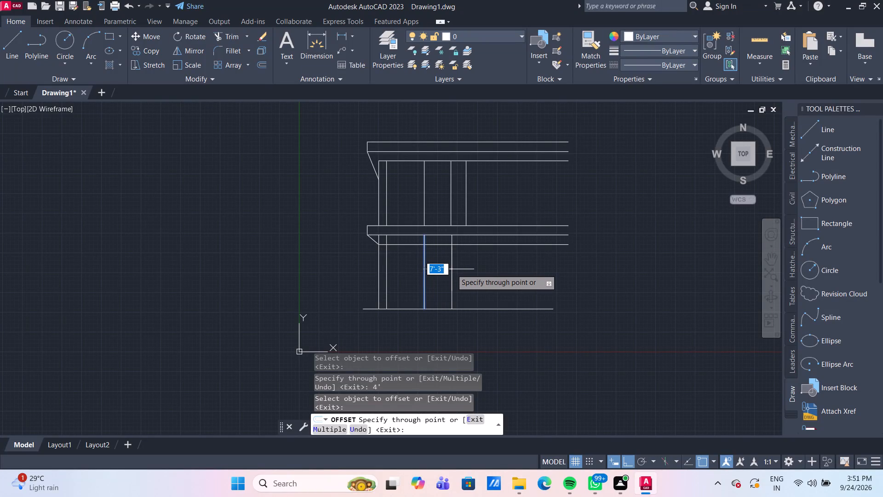
# Offset the lower level's rightmost vertical wall line 11' to the right, between the lower band and the ground line.
pyautogui.write("11'")
pyautogui.press('Return')
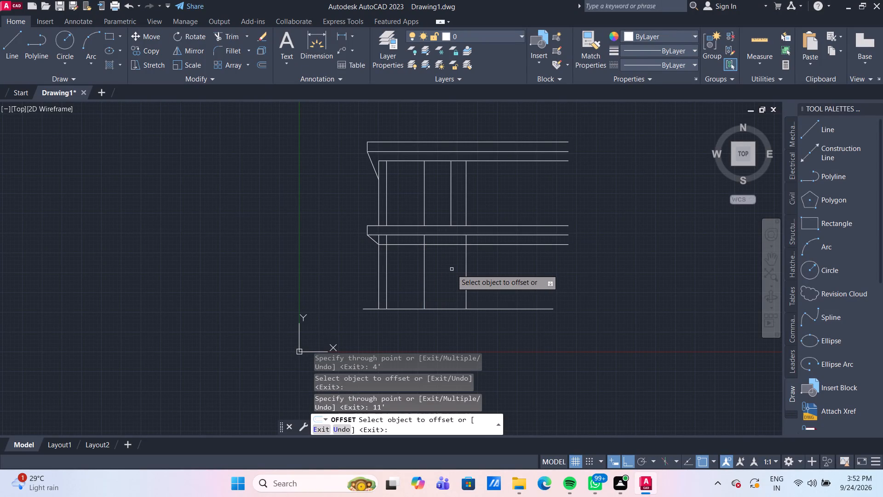
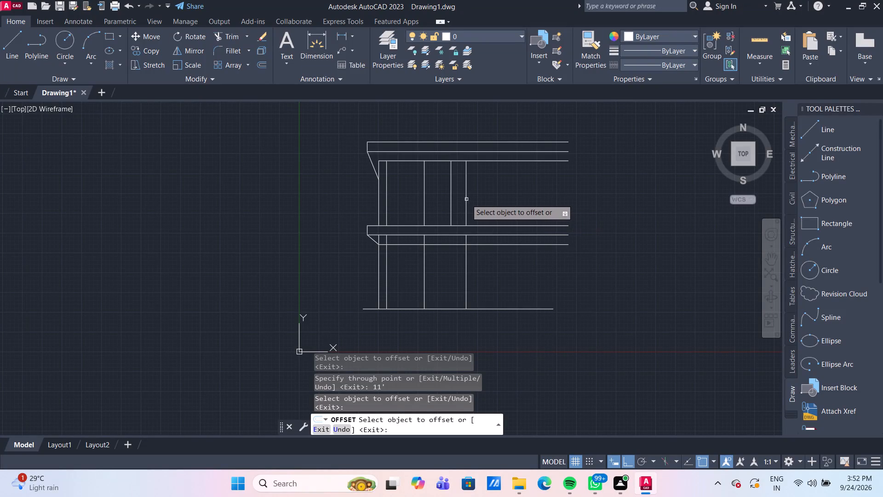
# Offset the upper level's rightmost vertical line 7' to the right, between the top band and the middle band.
pyautogui.click(466, 199)
pyautogui.write("7'")
pyautogui.press('Return')
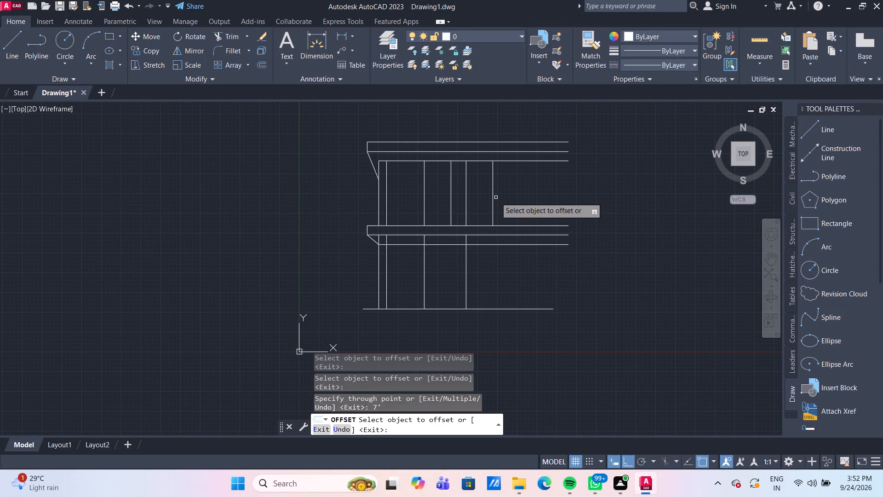
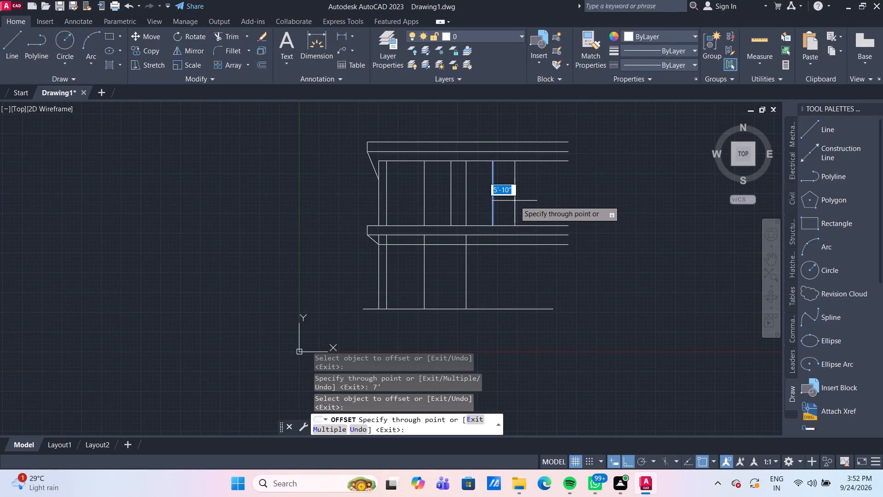
# Offset the selected rightmost vertical line of the upper level 7' to the right, completing this run of offsets.
pyautogui.write("7'")
pyautogui.press('Return')
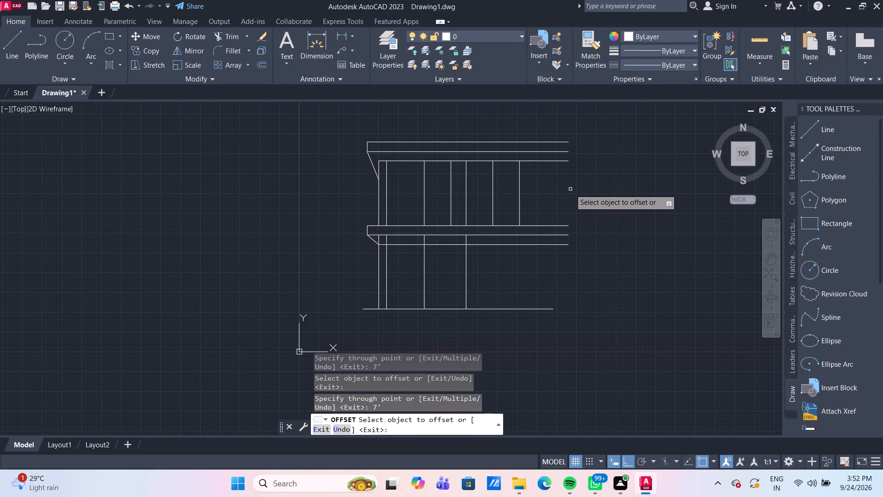
pyautogui.press('Escape')
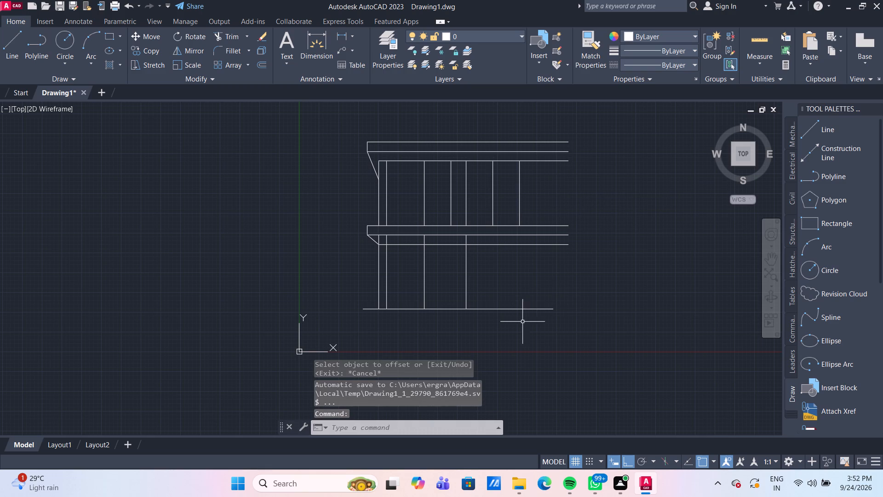
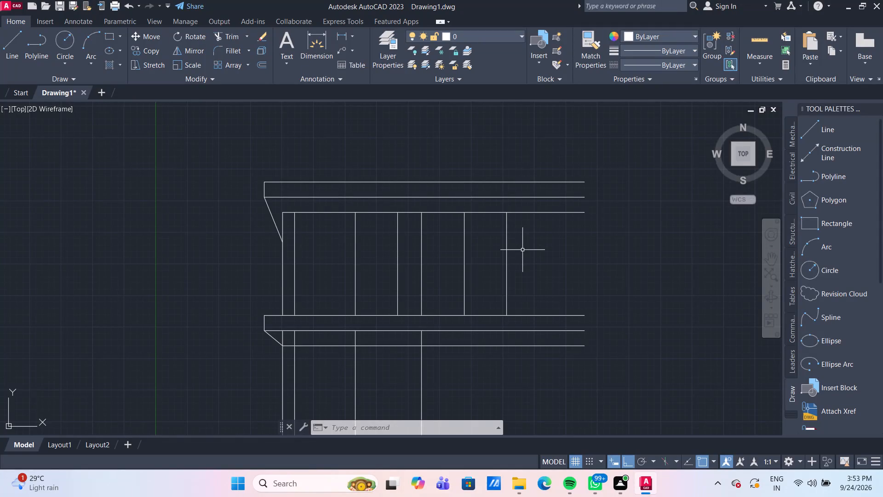
# Extend the upper level's rightmost vertical line upward through the two top bands to the topmost horizontal line.
pyautogui.write('TR')
pyautogui.press('Return')
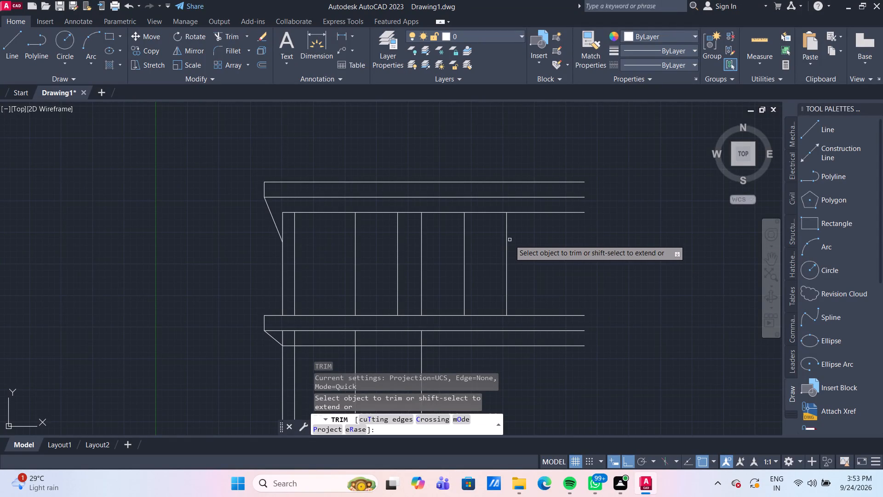
pyautogui.keyDown('shift'); pyautogui.click(507, 237); pyautogui.keyUp('shift')
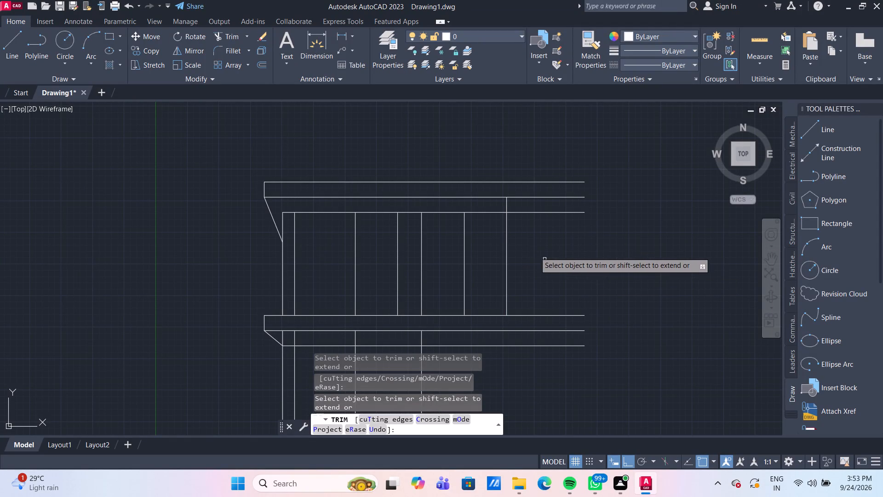
pyautogui.keyDown('shift'); pyautogui.click(507, 232); pyautogui.keyUp('shift')
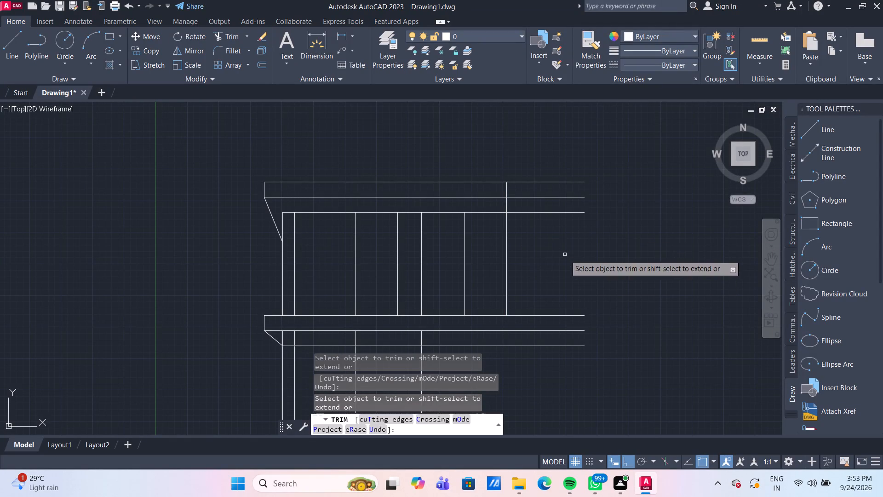
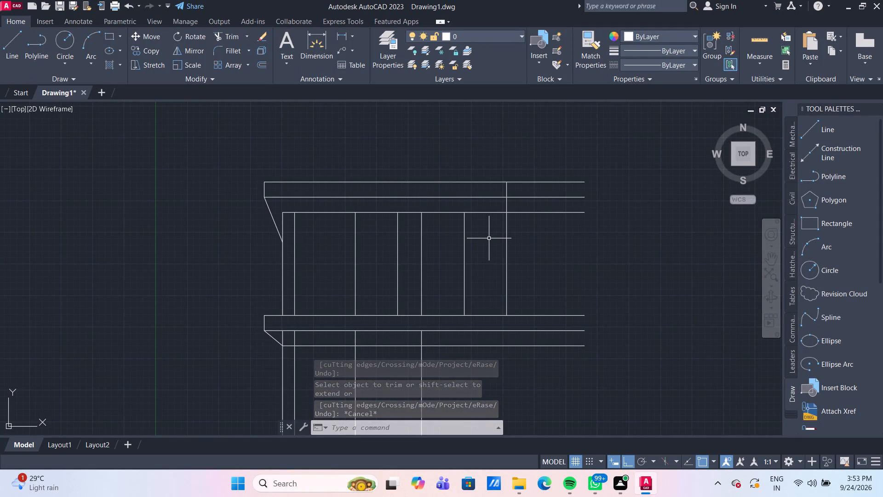
# Trim the upper level's third horizontal line from the top, removing both segments right of the second-to-last vertical line.
pyautogui.write('TR')
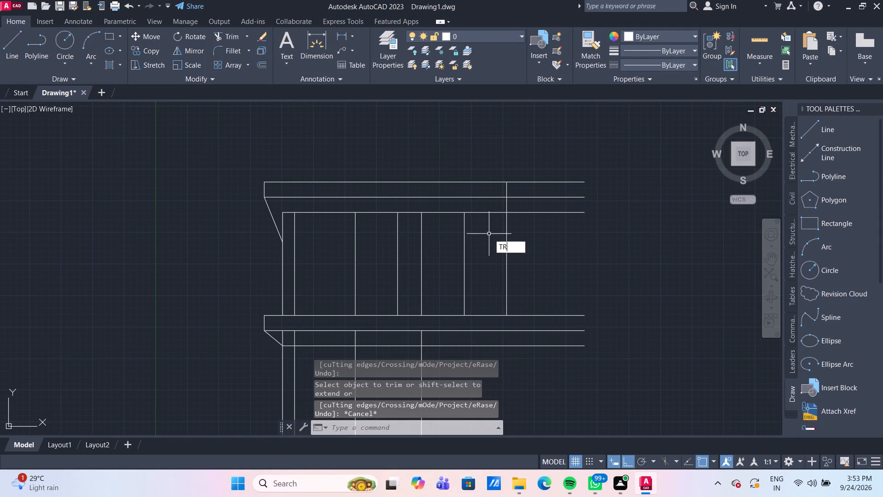
pyautogui.press('Return')
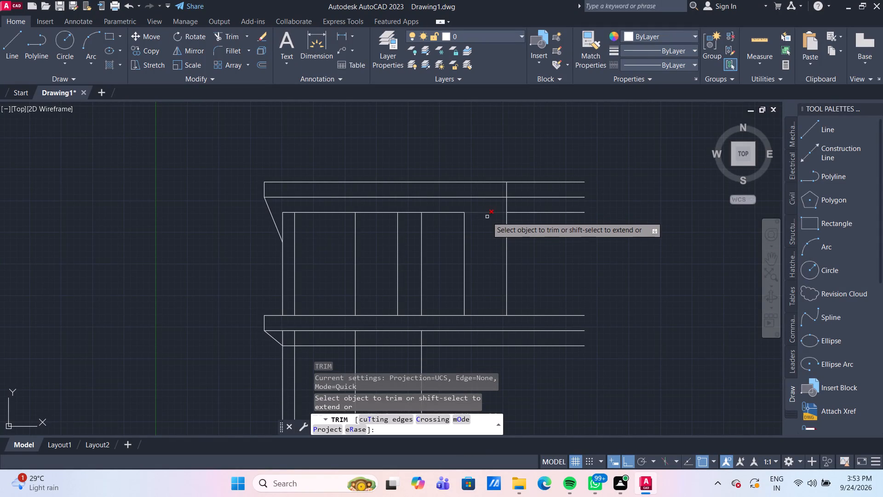
pyautogui.click(483, 213)
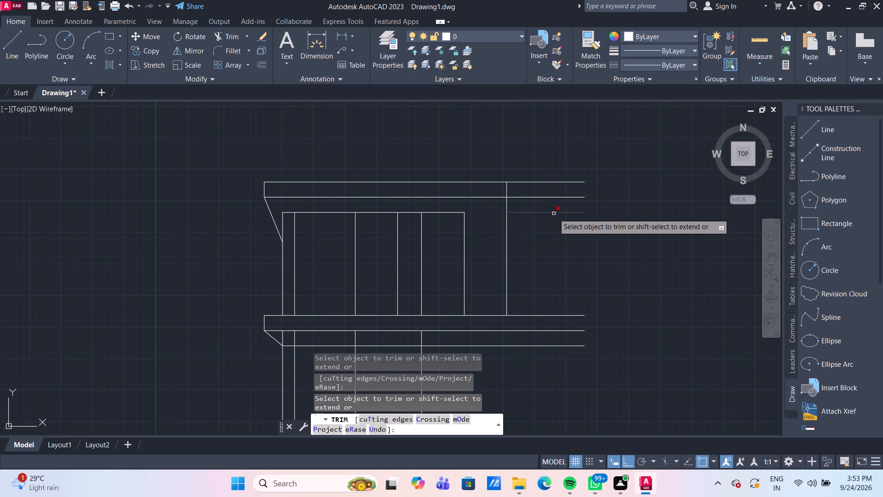
pyautogui.click(554, 214)
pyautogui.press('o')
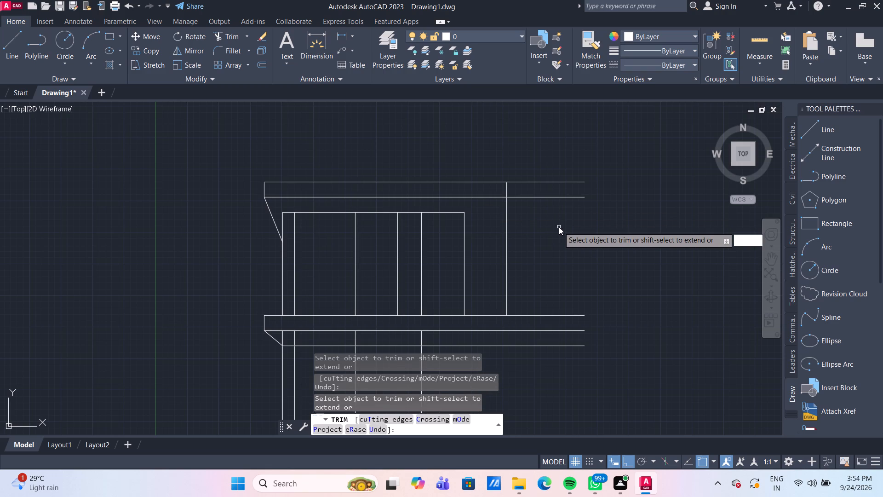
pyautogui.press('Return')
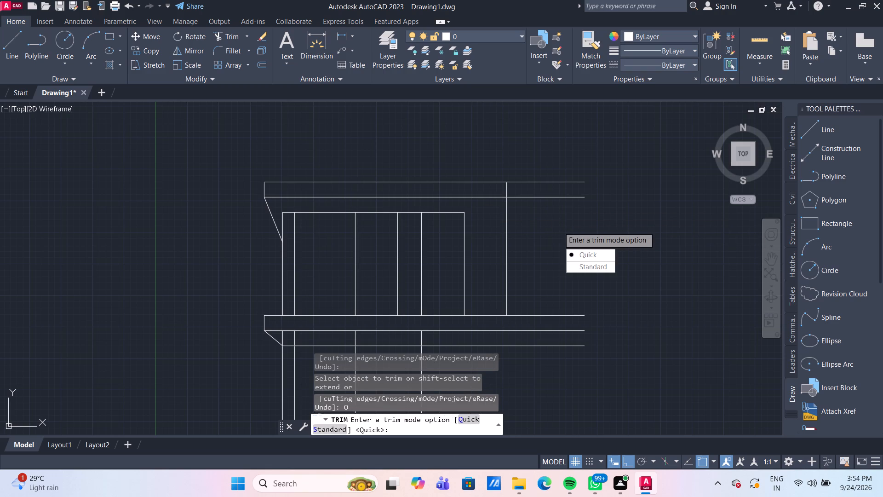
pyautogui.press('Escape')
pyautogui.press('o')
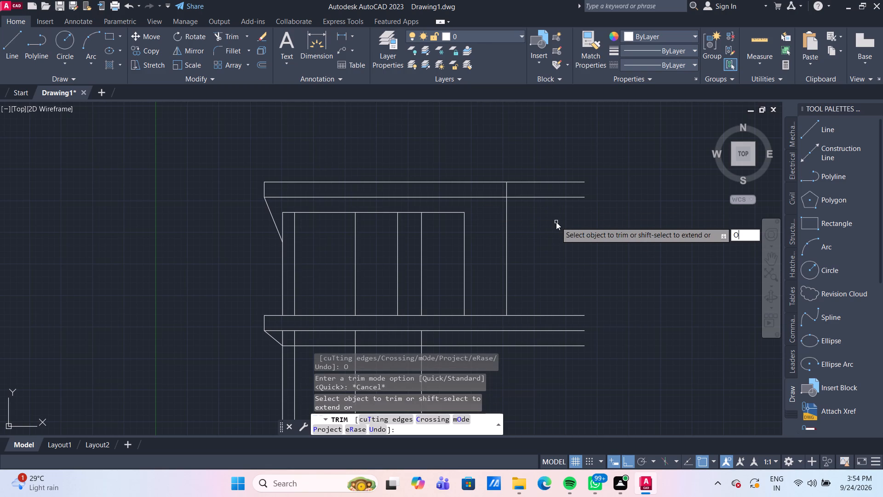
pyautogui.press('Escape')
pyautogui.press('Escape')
# Offset the lower edge line of the top band downward using the Through option.
pyautogui.press('o')
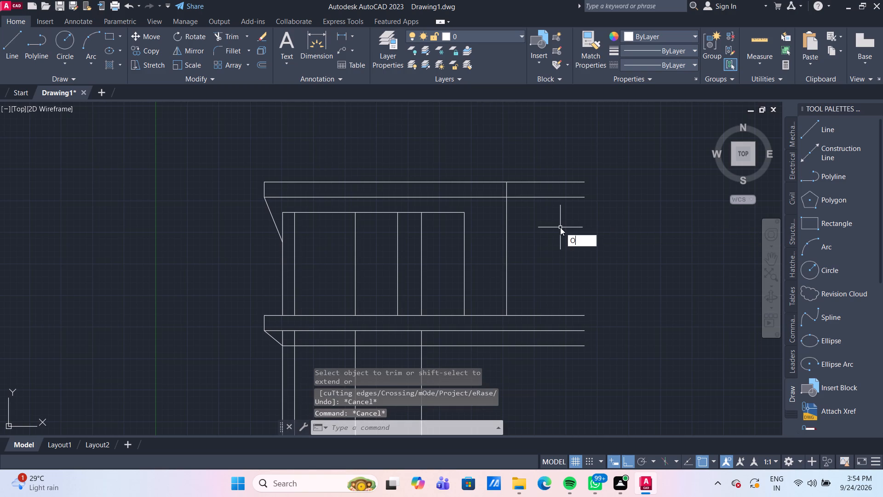
pyautogui.press('Return')
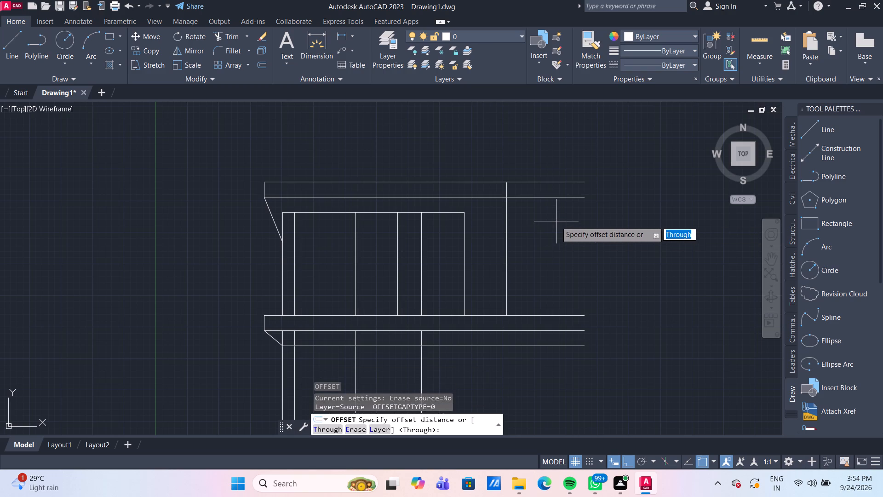
pyautogui.press('Return')
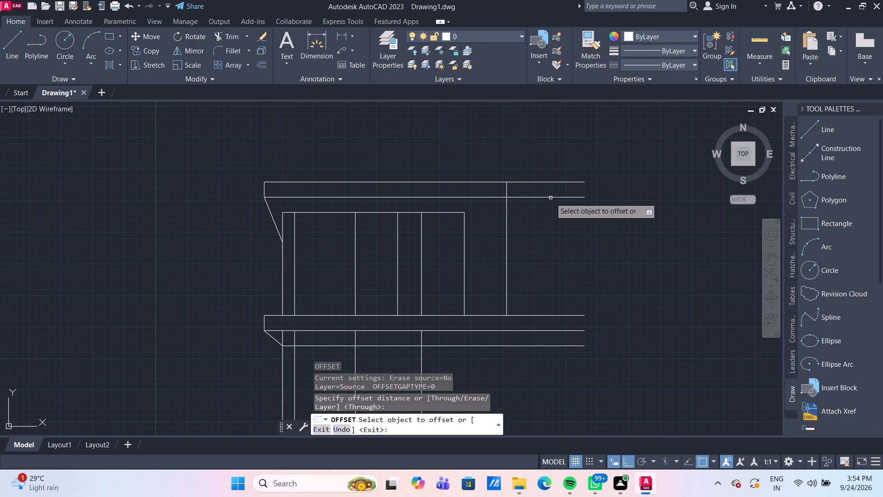
pyautogui.click(550, 197)
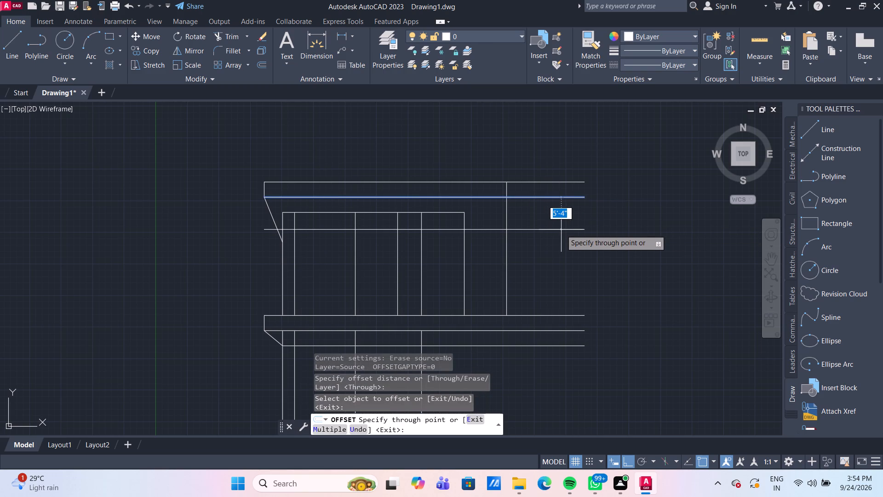
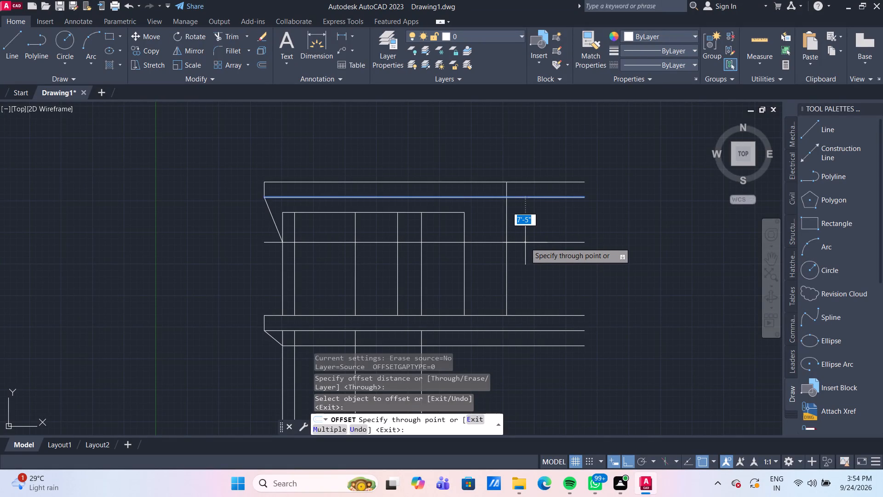
# Set the through distance to 7'6" for the downward offset of the top band's lower edge line.
pyautogui.press('7')
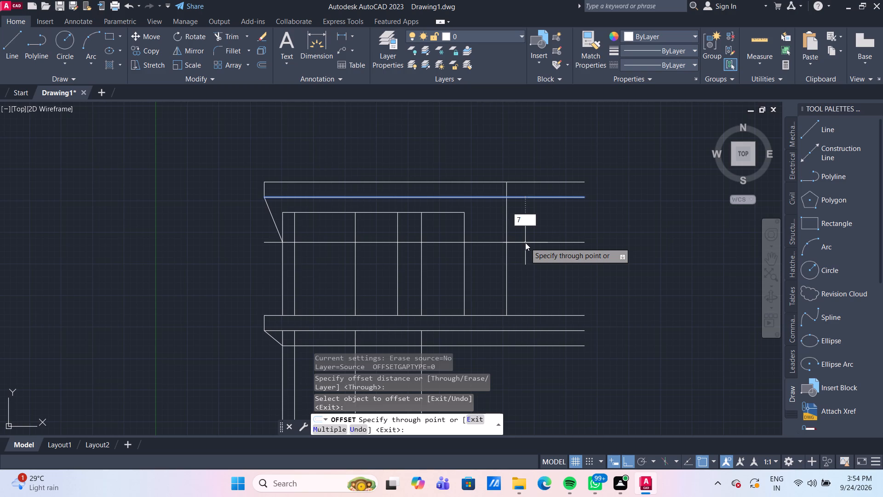
pyautogui.press("'")
pyautogui.write('6"')
pyautogui.press('Return')
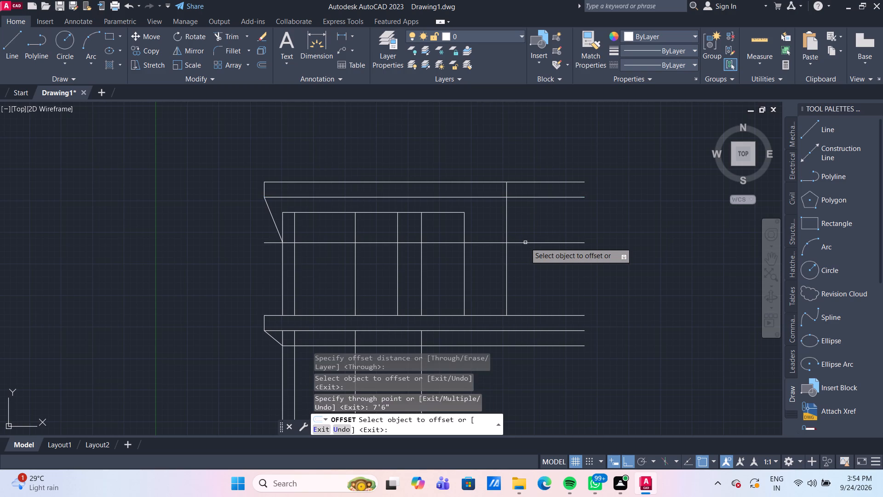
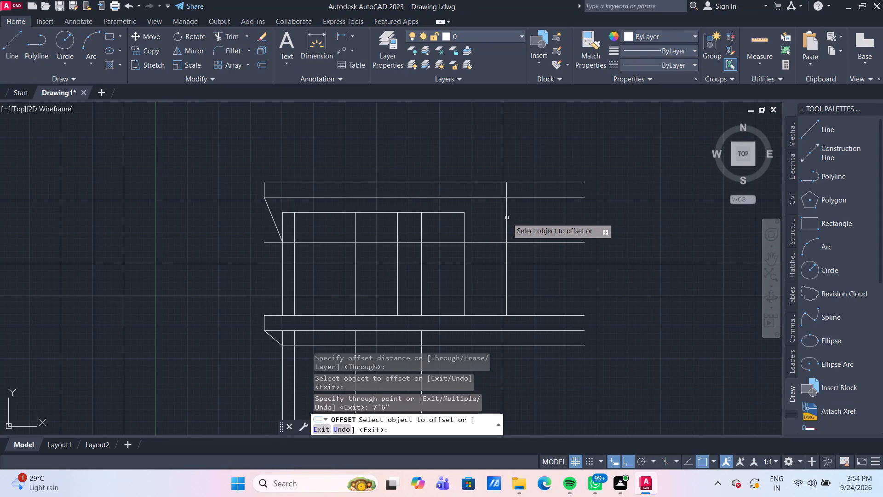
# Offset the upper level's right-hand vertical line 1' outward.
pyautogui.scroll(1, 507, 218)
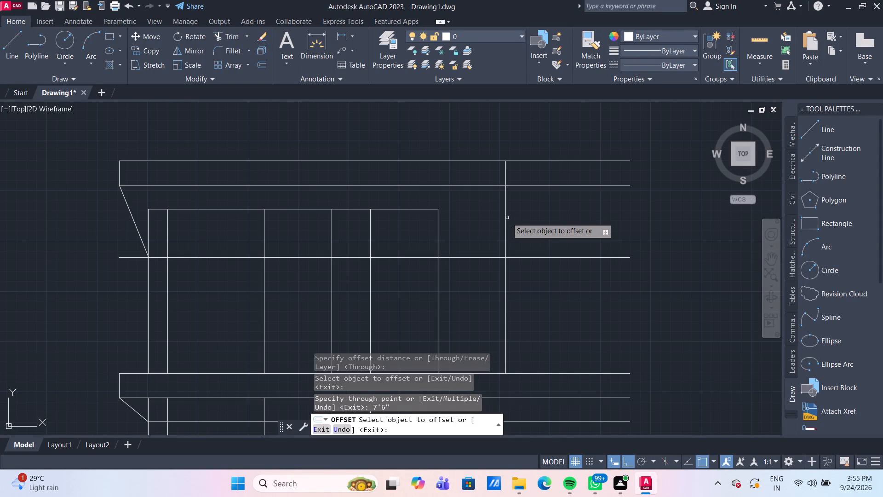
pyautogui.click(504, 215)
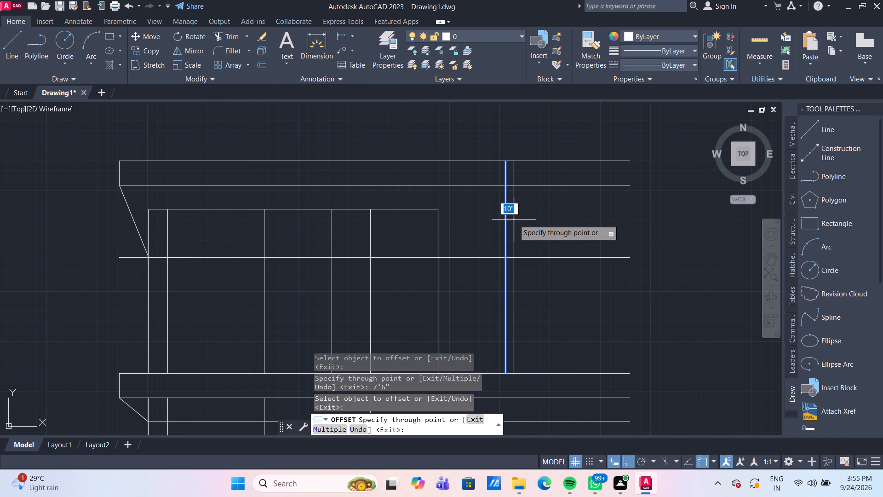
pyautogui.write("1'")
pyautogui.press('Return')
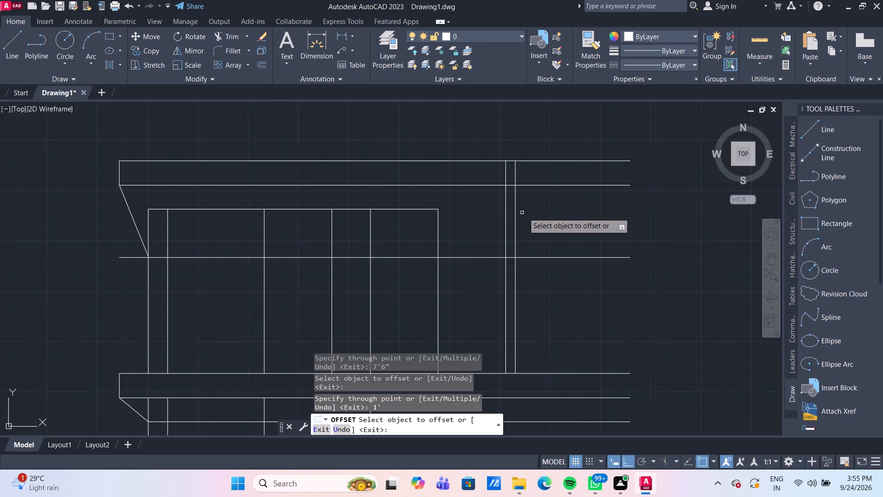
pyautogui.press('Escape')
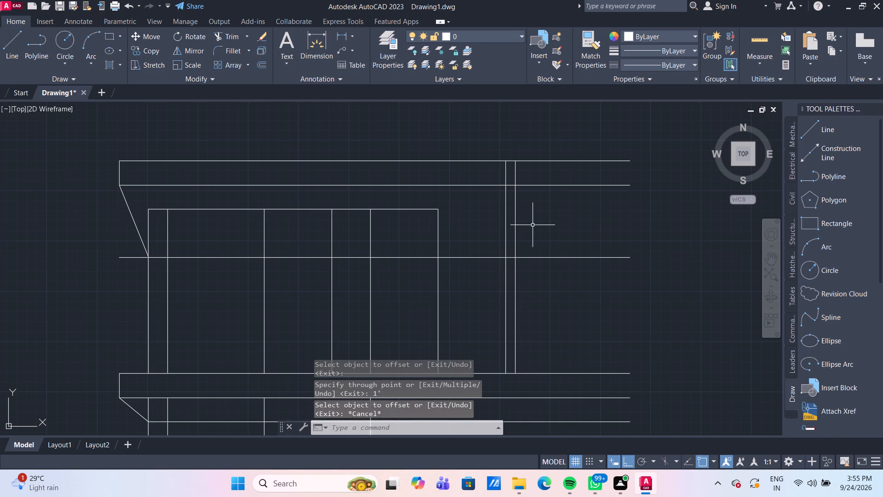
pyautogui.press('Escape')
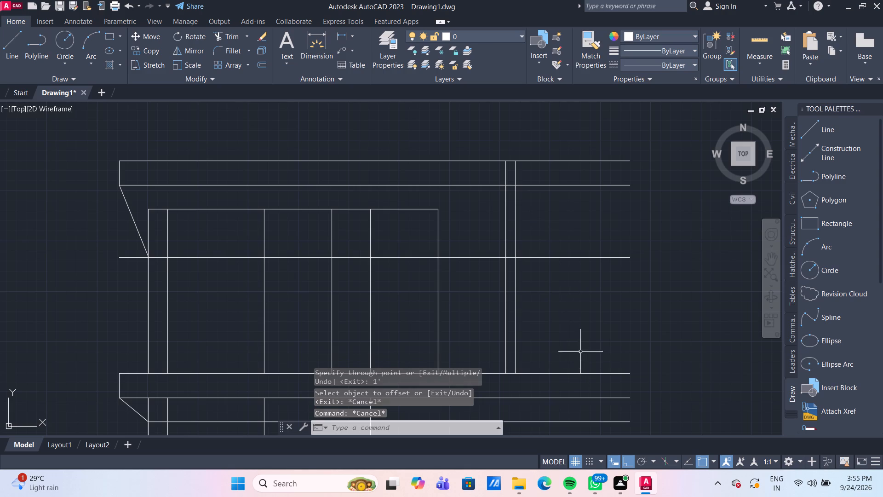
# Draw a slanted line from the new offset line at the top band's lower edge down to the wall line's crossing with the horizontal line.
pyautogui.click(15, 40)
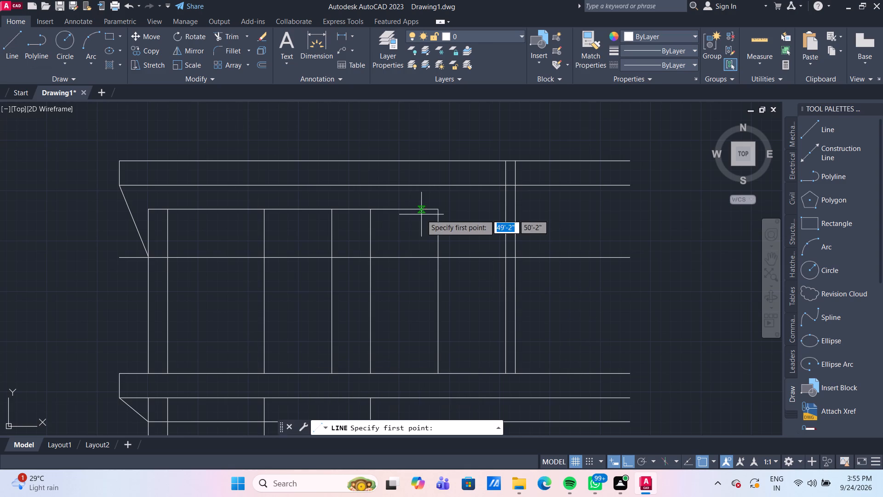
pyautogui.click(515, 183)
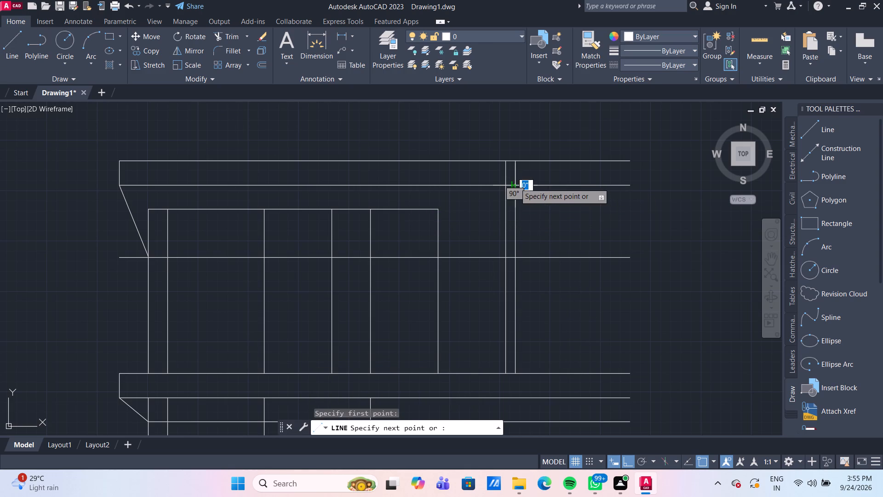
pyautogui.click(505, 255)
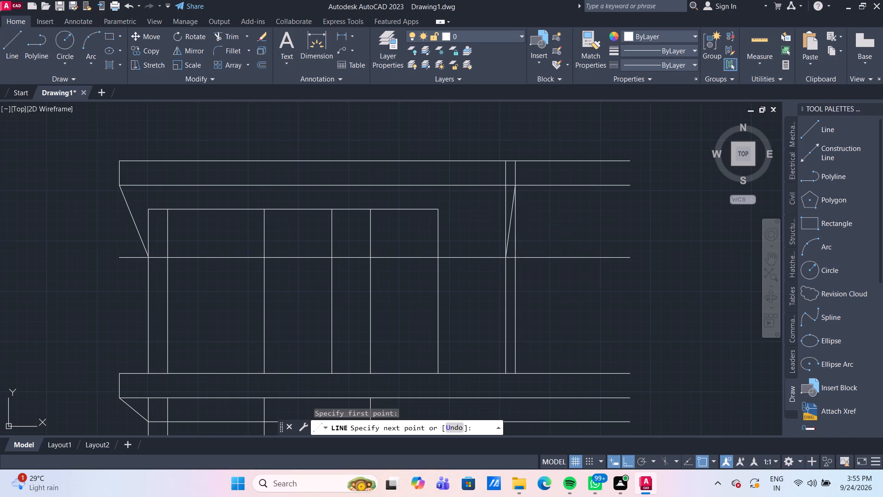
pyautogui.press('Escape')
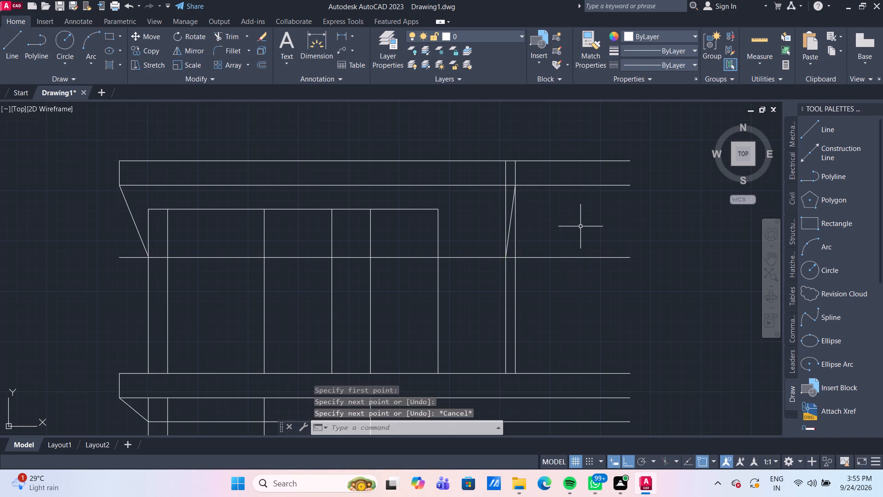
# Trim both top band edge lines where they run past the outer offset line on the right.
pyautogui.write('TR')
pyautogui.press('Return')
pyautogui.click(580, 226)
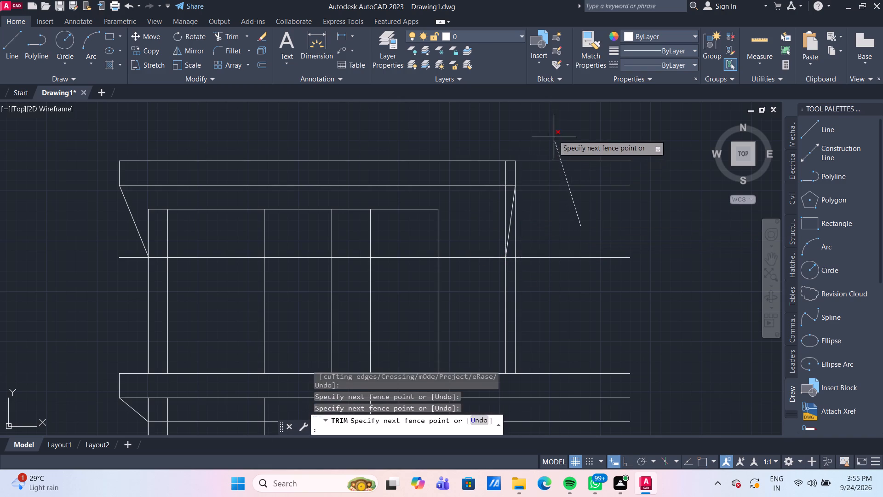
pyautogui.click(552, 129)
# Trim the inner vertical inside the top band and beside the bevel, and the outer offset line everywhere below the band.
pyautogui.scroll(1, 525, 173)
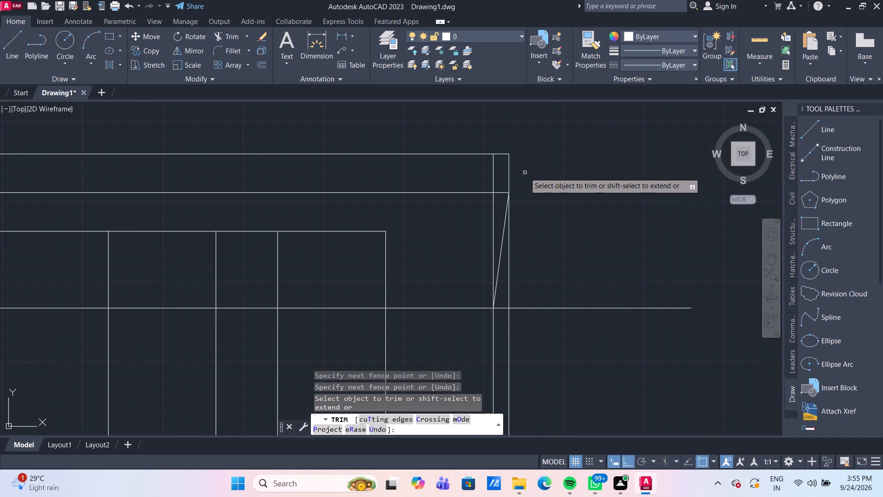
pyautogui.click(493, 171)
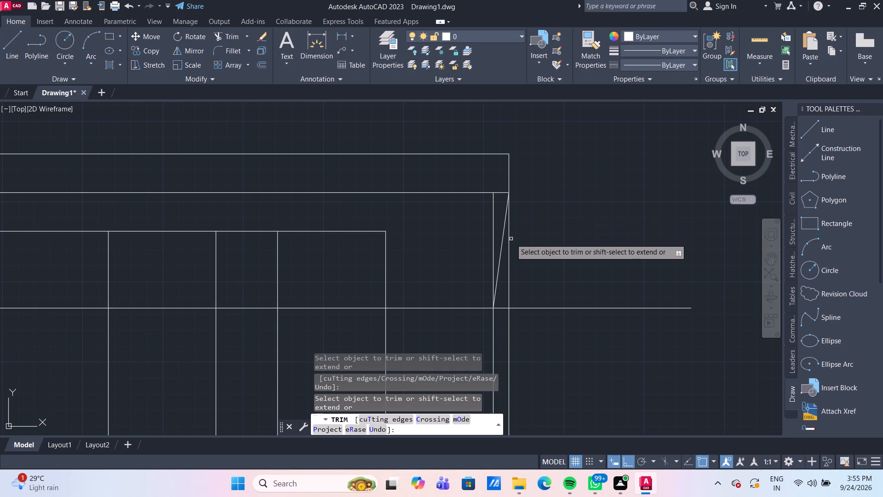
pyautogui.click(508, 242)
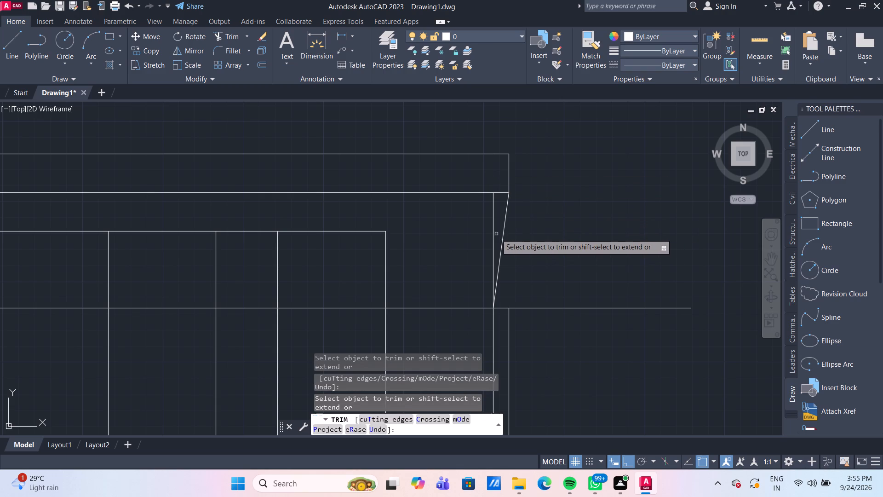
pyautogui.click(493, 227)
pyautogui.scroll(-2, 546, 240)
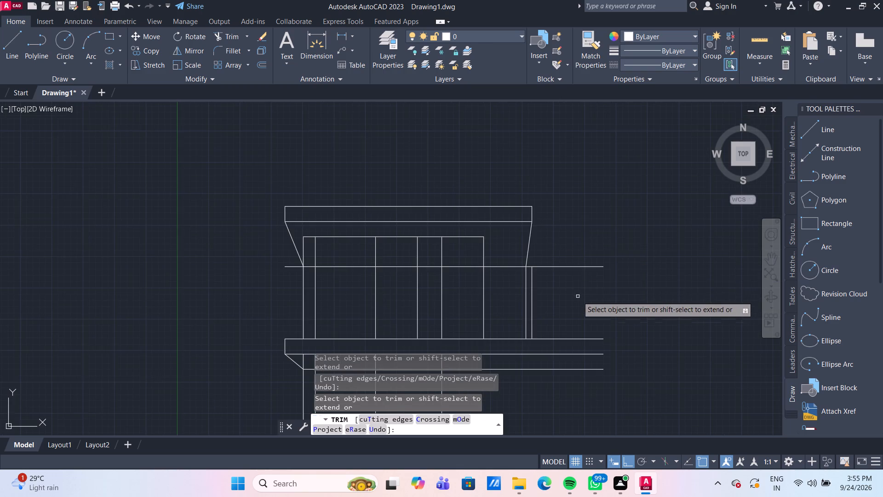
pyautogui.scroll(-1, 578, 297)
pyautogui.moveTo(578, 297); pyautogui.dragTo(560, 267, button='middle')
pyautogui.scroll(2, 559, 271)
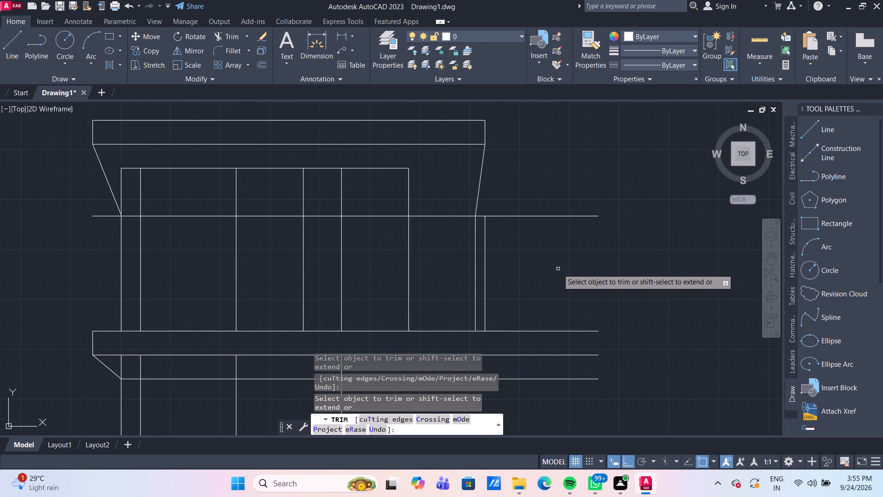
pyautogui.click(485, 250)
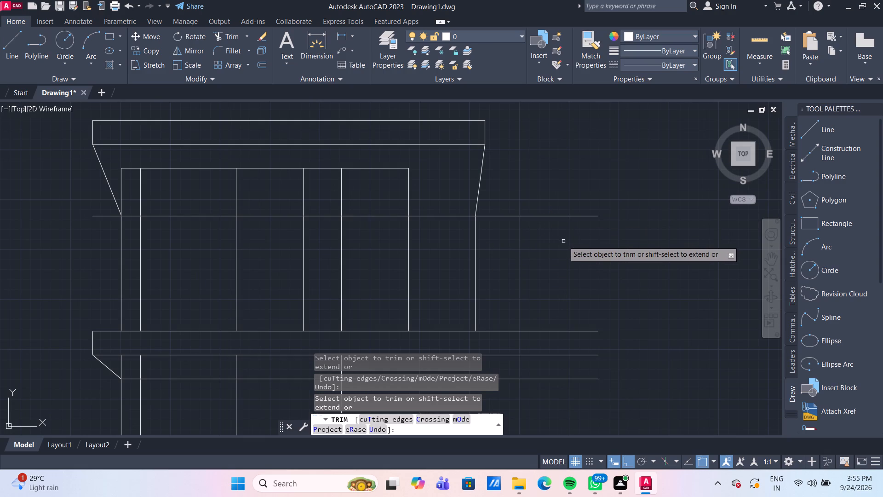
pyautogui.scroll(-2, 563, 241)
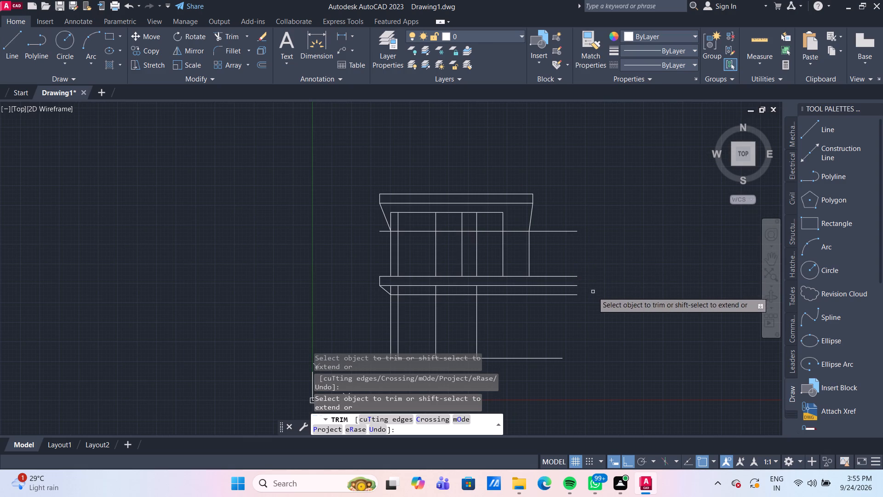
pyautogui.moveTo(593, 292); pyautogui.dragTo(591, 275, button='middle')
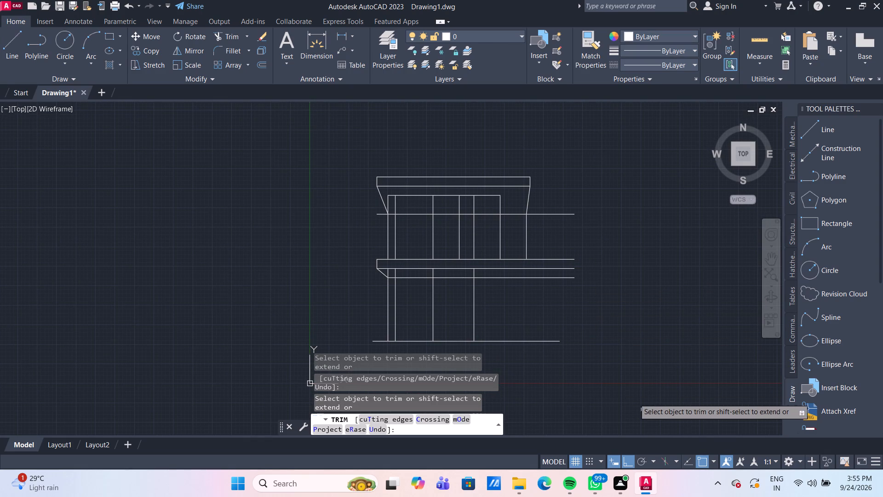
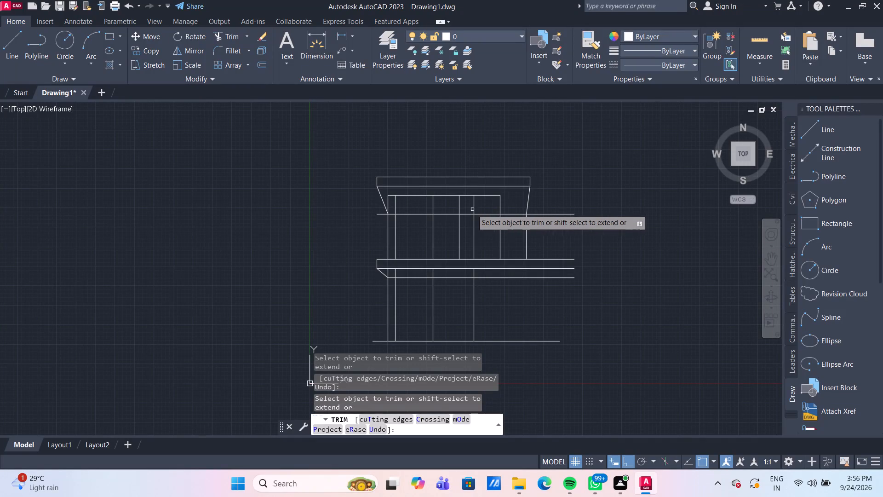
# Trim the upper level's horizontal line between the two closely spaced inner verticals and erase its leftover piece on the left.
pyautogui.click(466, 214)
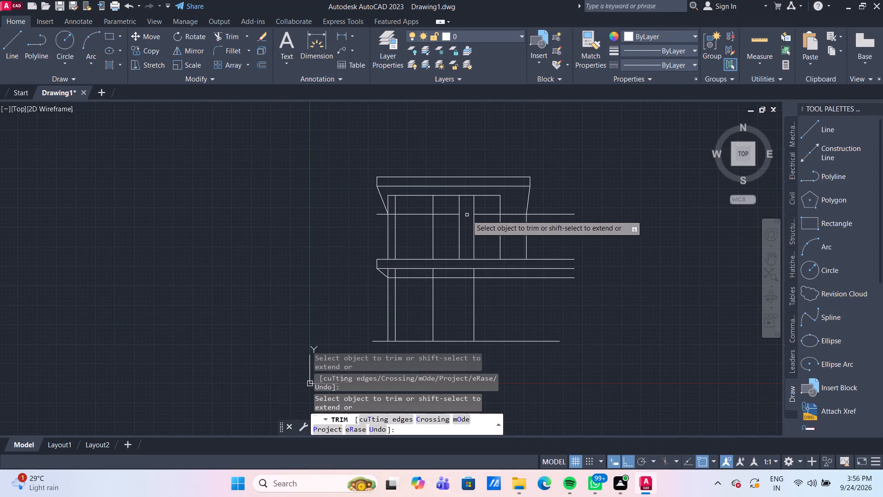
pyautogui.press('Escape')
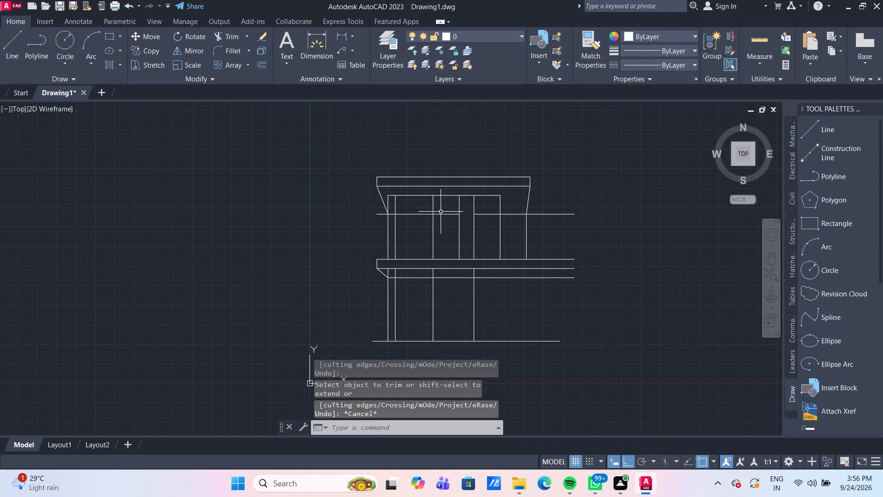
pyautogui.click(441, 214)
pyautogui.press('Delete')
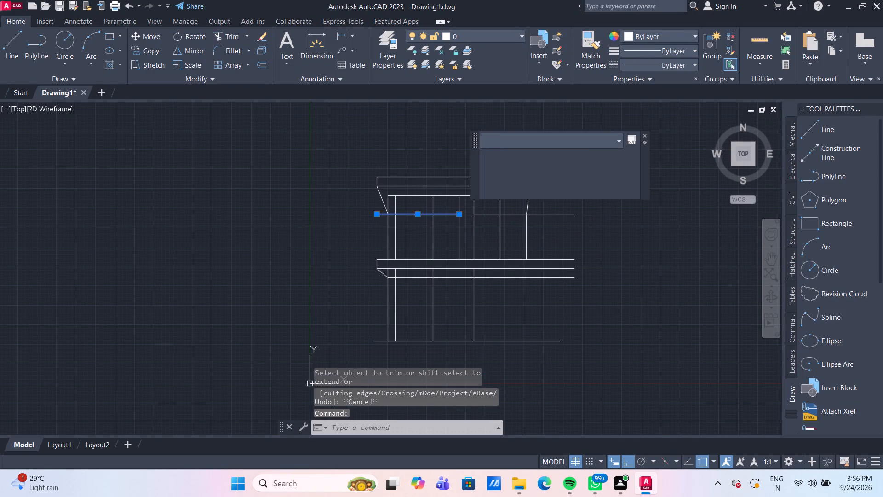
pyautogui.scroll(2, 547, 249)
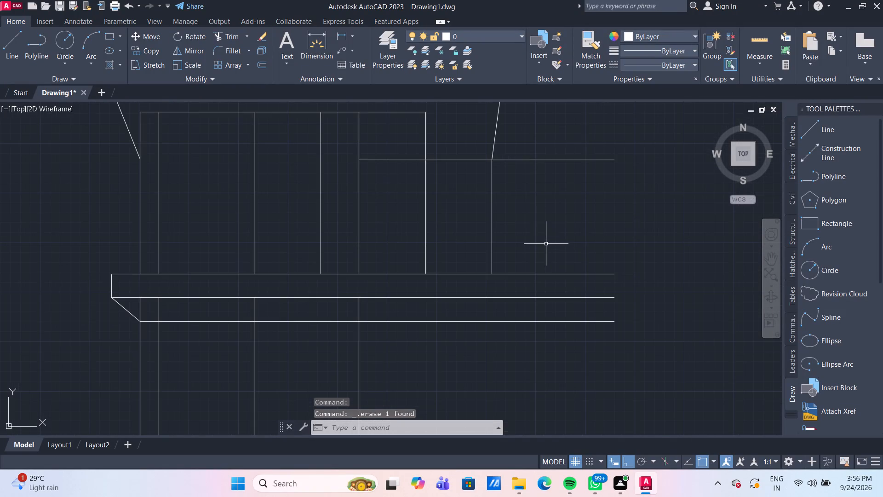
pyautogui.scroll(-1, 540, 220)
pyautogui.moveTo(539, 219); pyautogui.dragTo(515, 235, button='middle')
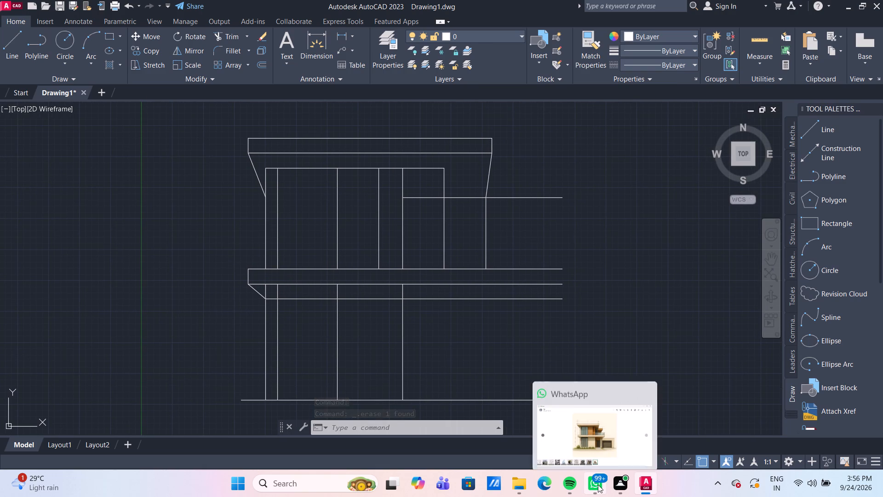
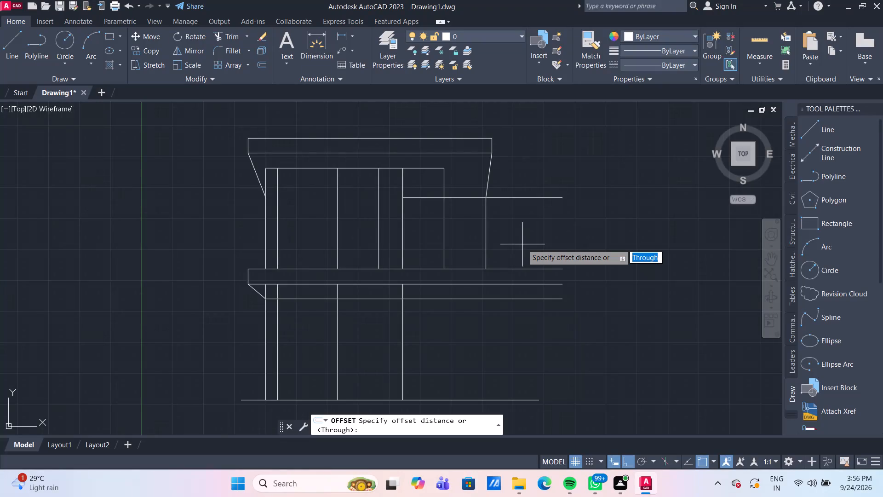
# Offset the upper level's horizontal line that extends past the outer wall 2'6" downward.
pyautogui.press('Return')
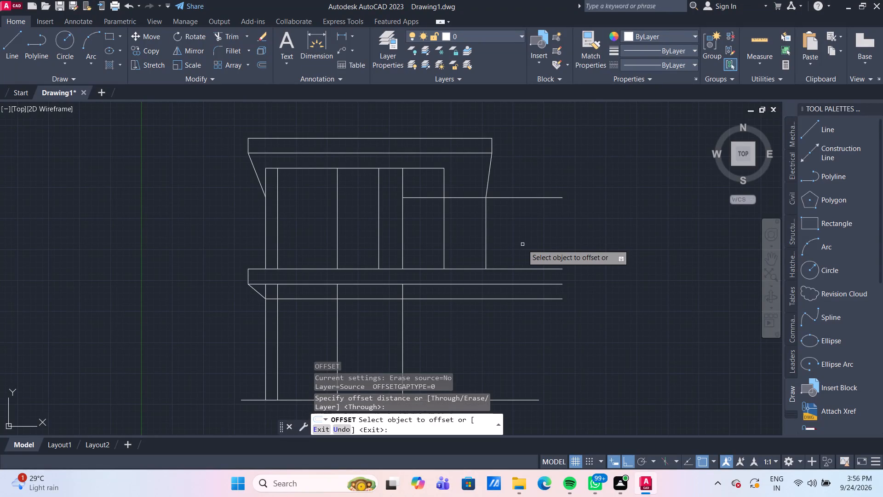
pyautogui.click(510, 198)
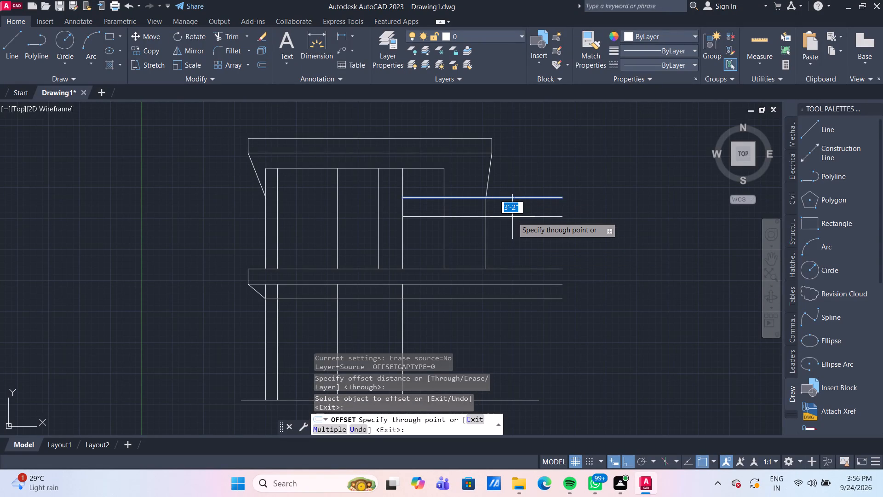
pyautogui.write('2\'6"')
pyautogui.press('Return')
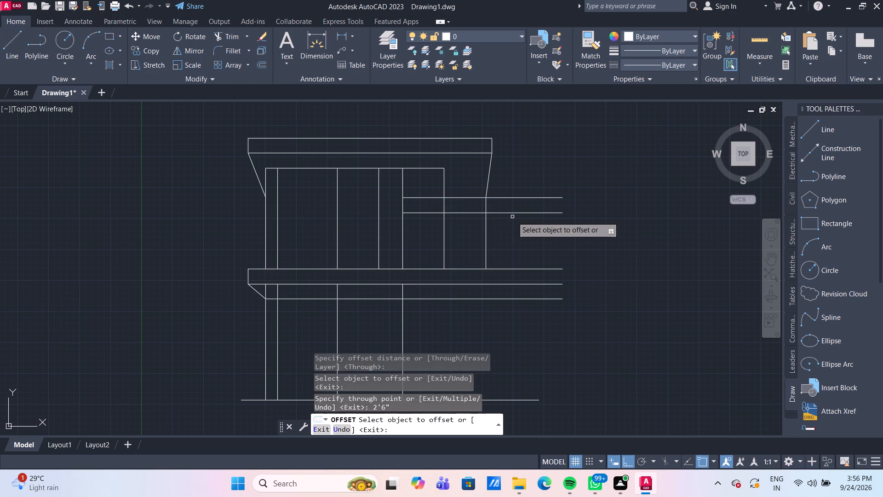
# Offset the upper level's outer right wall line 1' outward to the right.
pyautogui.click(486, 206)
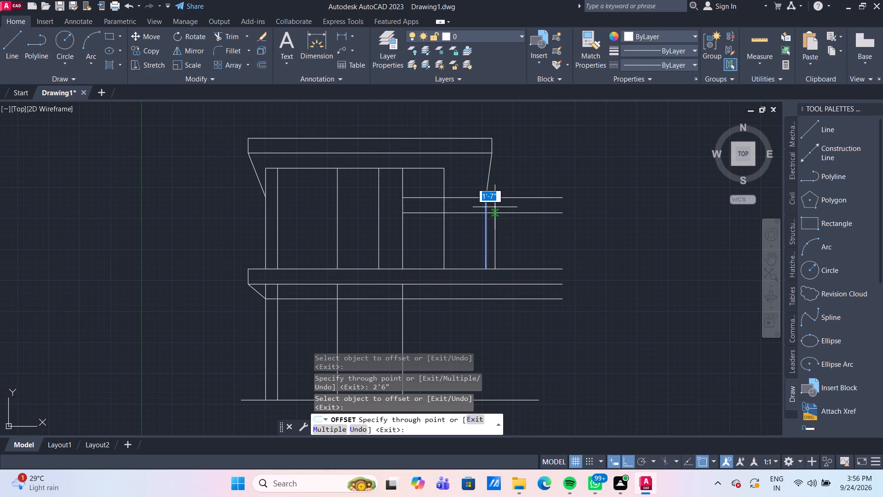
pyautogui.write("1'")
pyautogui.press('Return')
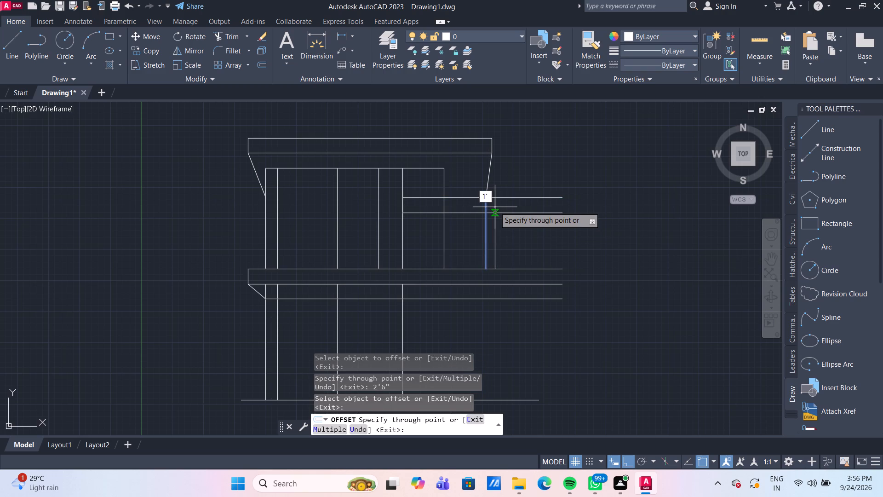
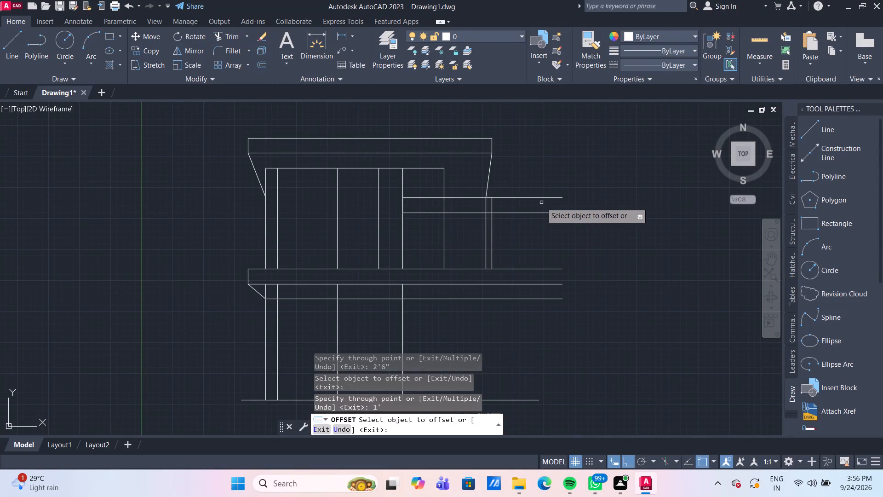
# Offset the lower of the two upper-level horizontal lines that extend past the outer wall 4' downward.
pyautogui.click(532, 214)
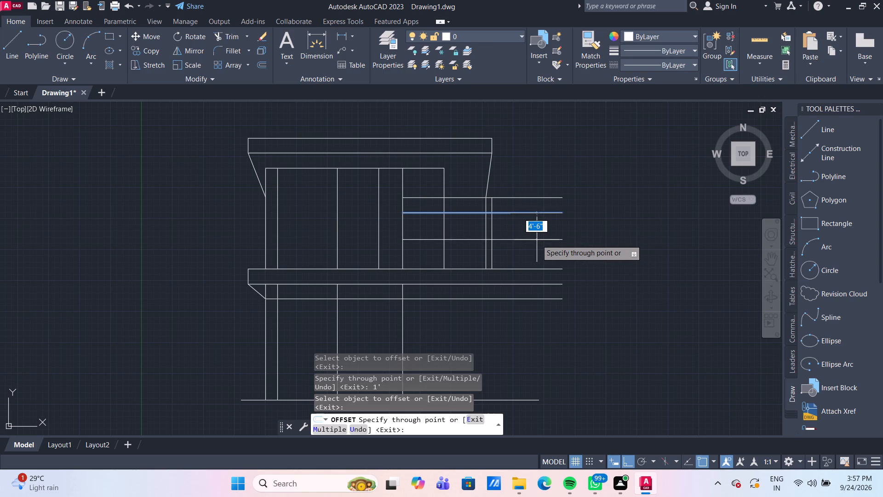
pyautogui.write("4'")
pyautogui.press('Return')
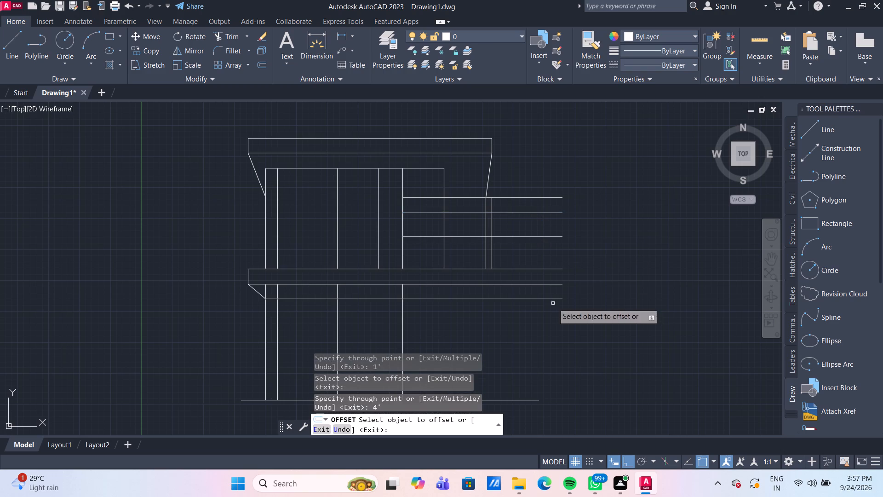
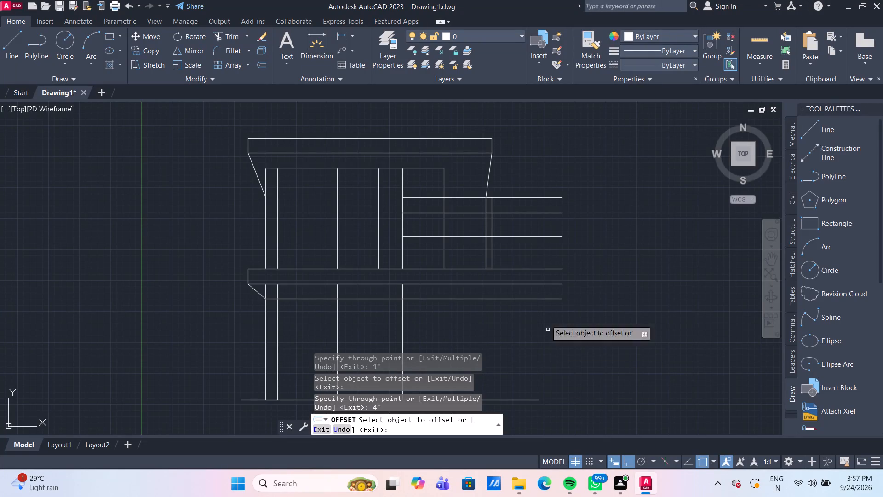
# Offset the lowest of the three extended horizontal lines on the upper level 6" downward.
pyautogui.click(521, 237)
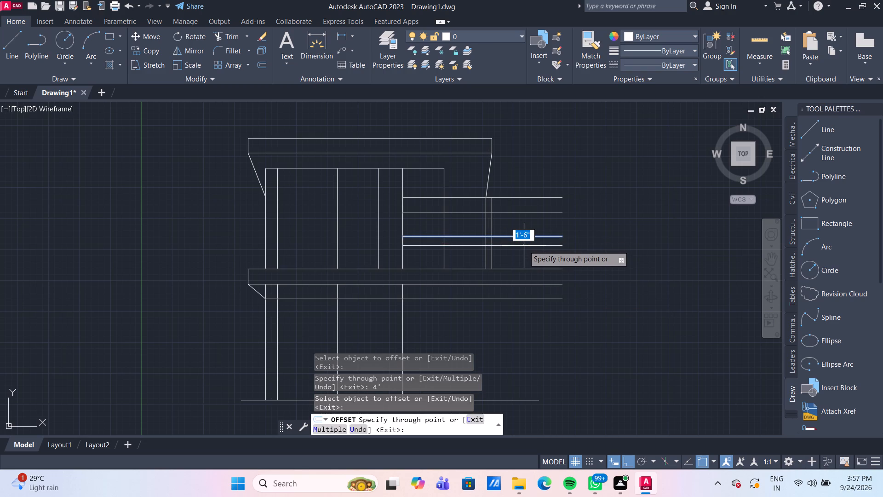
pyautogui.write('6"')
pyautogui.press('Return')
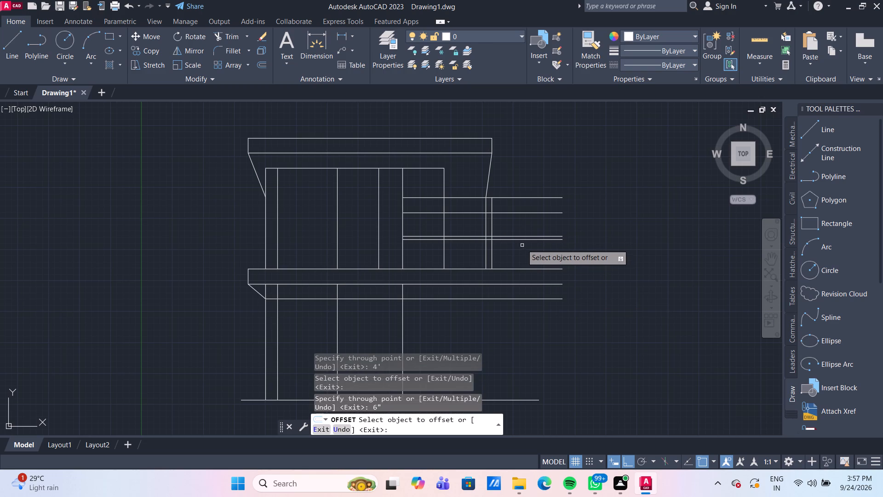
pyautogui.press('Escape')
# Delete the original horizontal line directly above the new 6" offset copy.
pyautogui.click(515, 236)
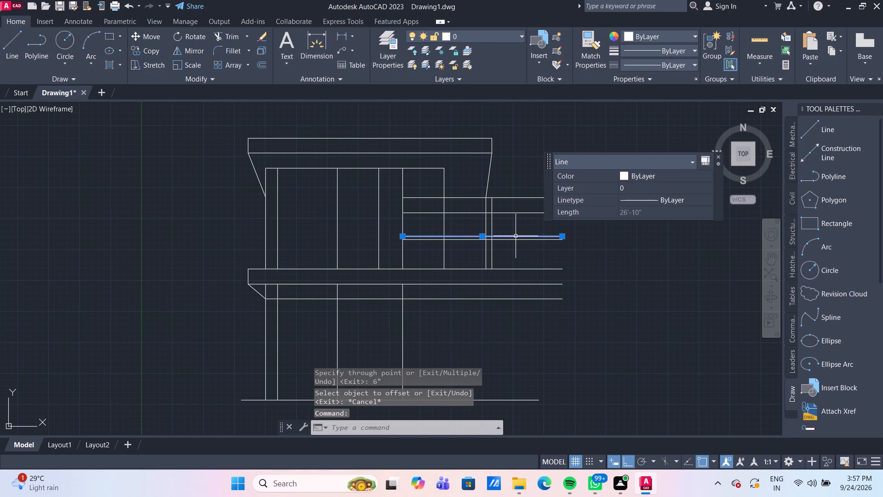
pyautogui.press('Delete')
# Draw a slanted line from the outer wall line at the band's lower edge inward to the inner wall line at the lowest extended line.
pyautogui.scroll(2, 497, 233)
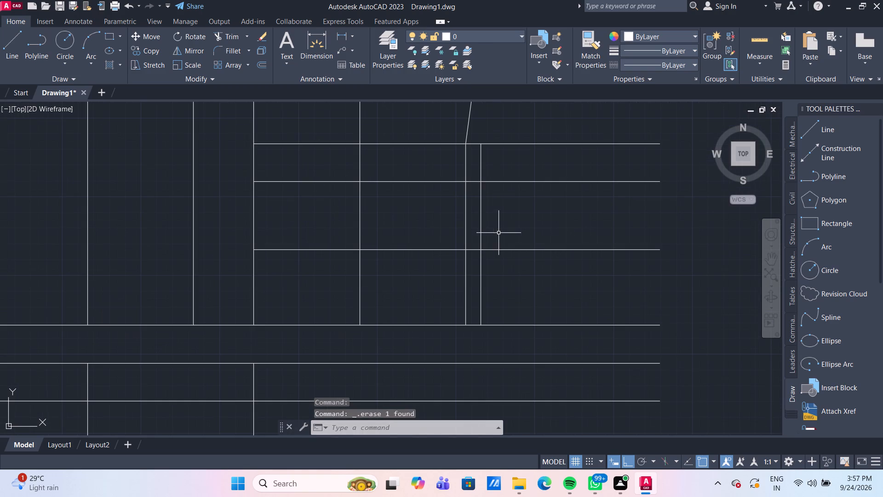
pyautogui.click(18, 48)
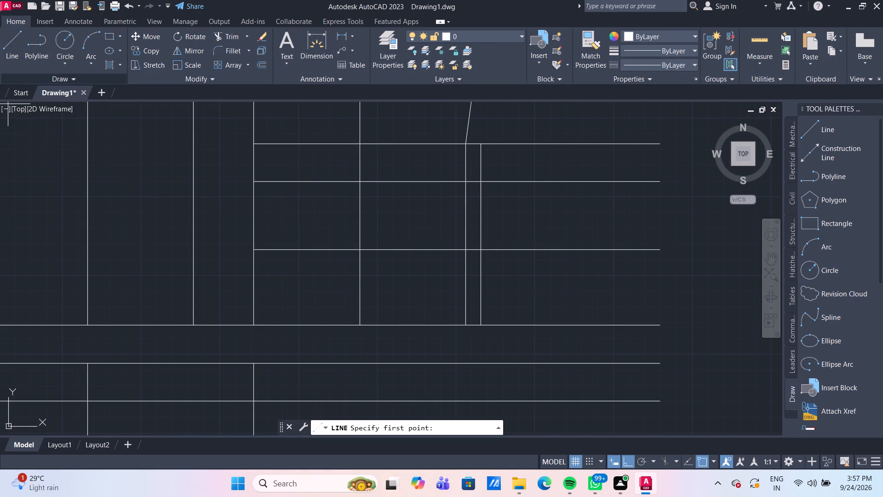
pyautogui.click(481, 185)
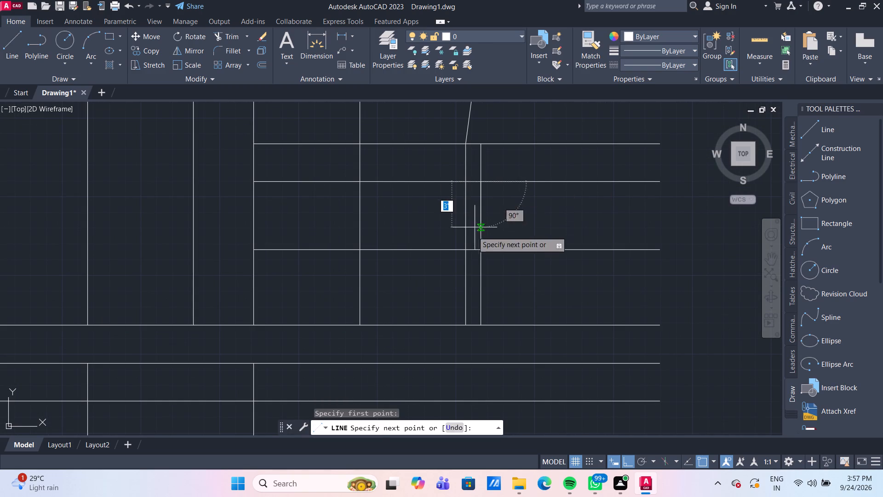
pyautogui.click(466, 249)
pyautogui.press('Return')
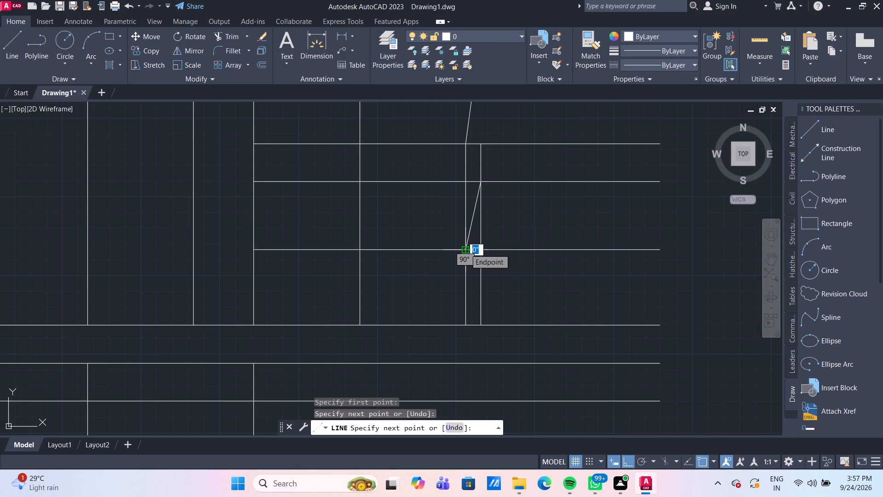
# Trim the band's two horizontal lines beyond the outer wall, the inner wall line within the band, and the outer wall line beside the bevel.
pyautogui.write('TR')
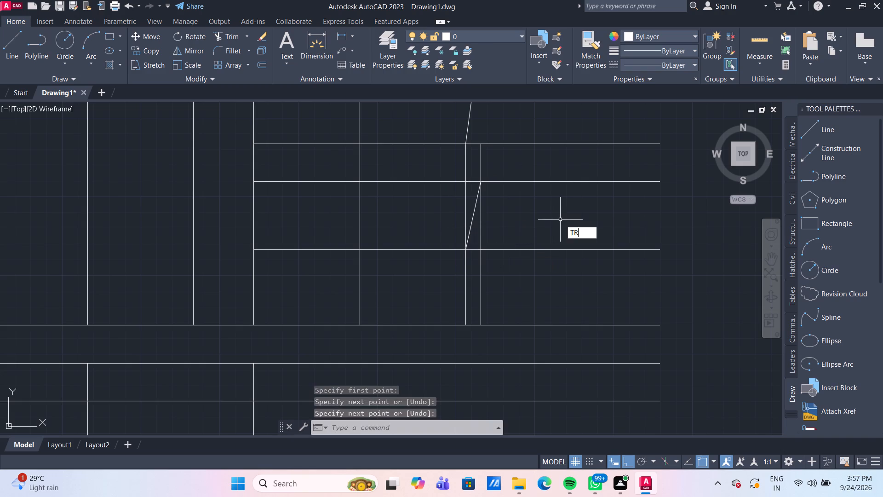
pyautogui.press('Return')
pyautogui.moveTo(560, 213); pyautogui.dragTo(559, 208)
pyautogui.click(543, 126)
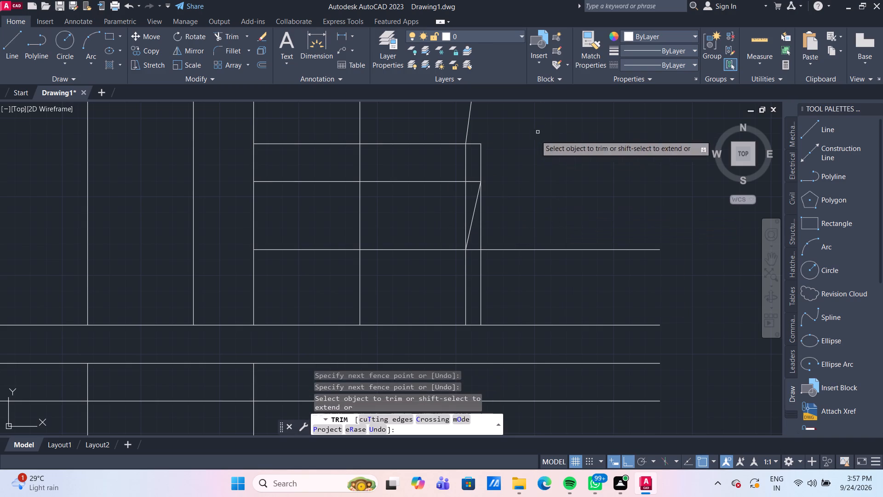
pyautogui.click(467, 160)
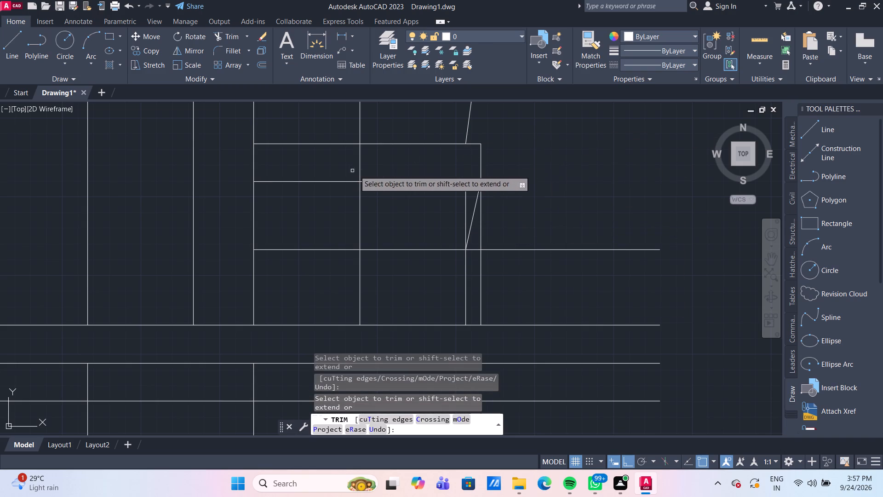
pyautogui.click(481, 214)
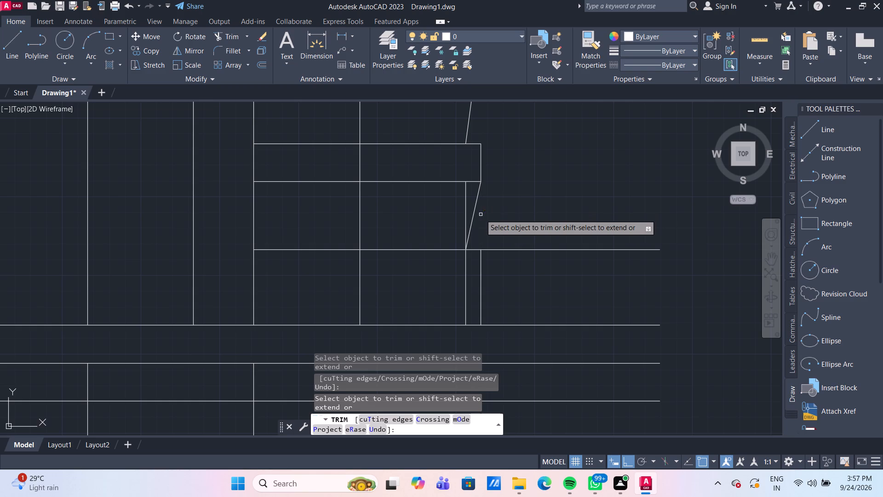
pyautogui.scroll(-2, 495, 213)
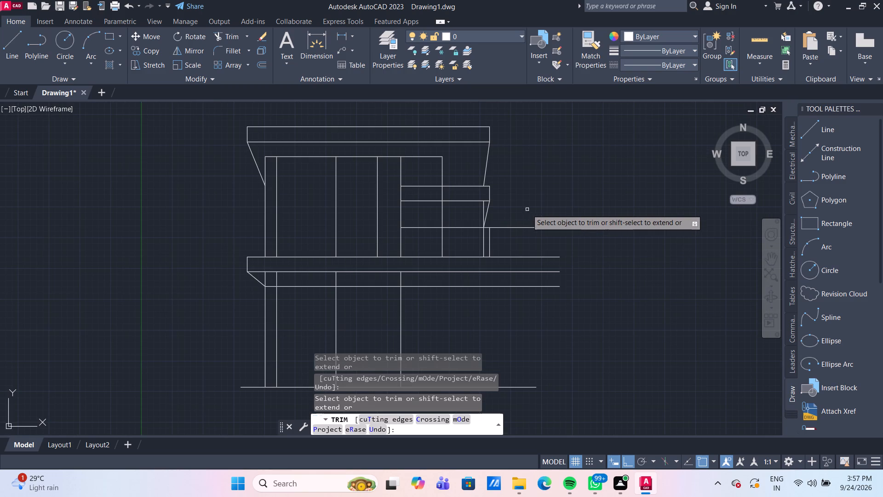
pyautogui.scroll(1, 527, 209)
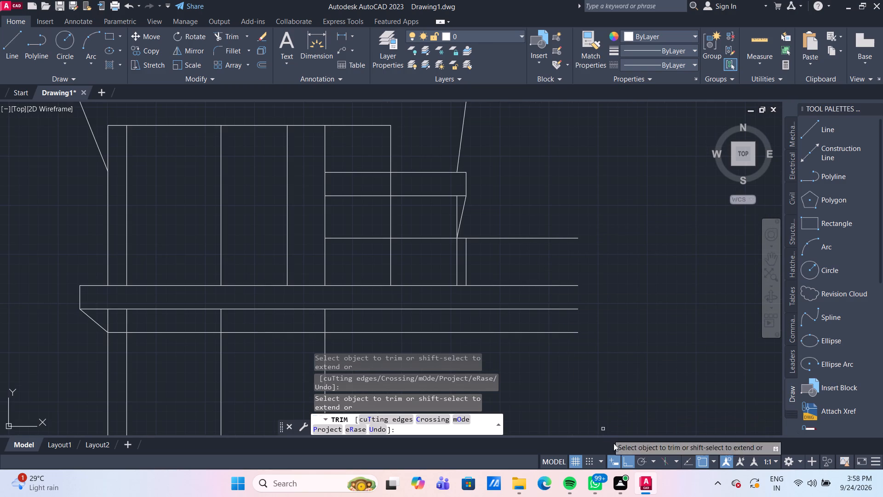
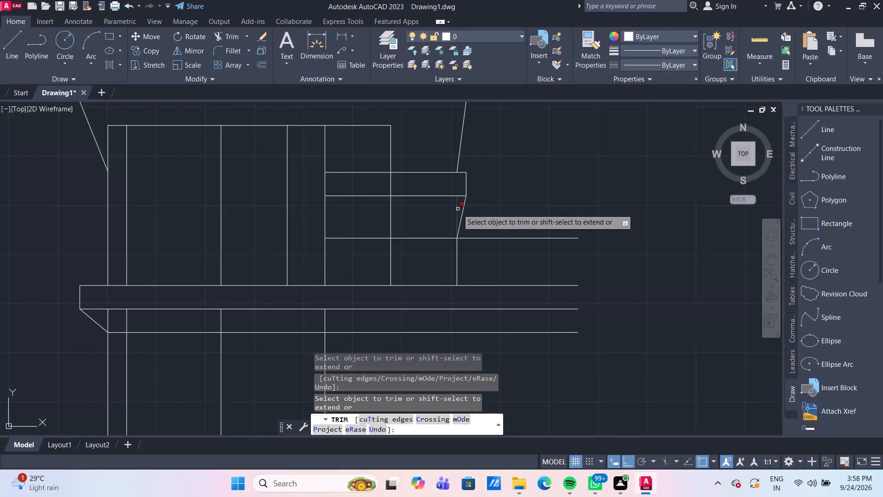
# Trim the inner wall line behind the bevel, between the band's lower edge and the lowest extended line.
pyautogui.click(458, 209)
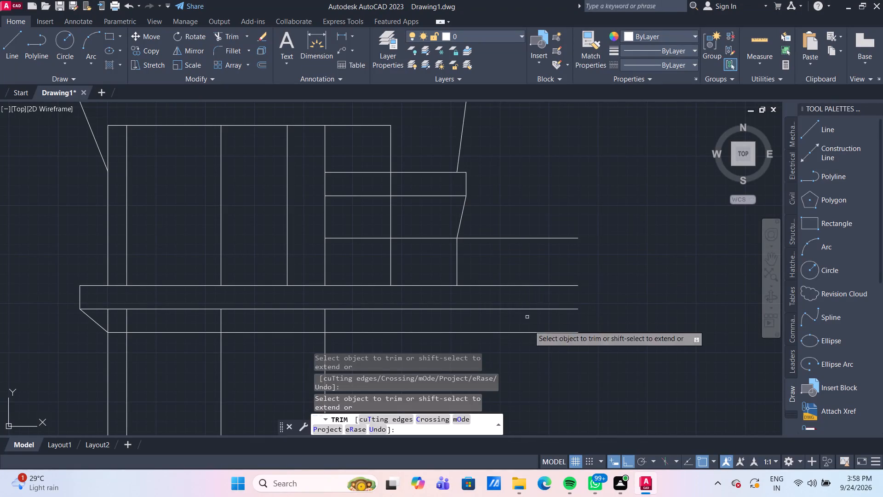
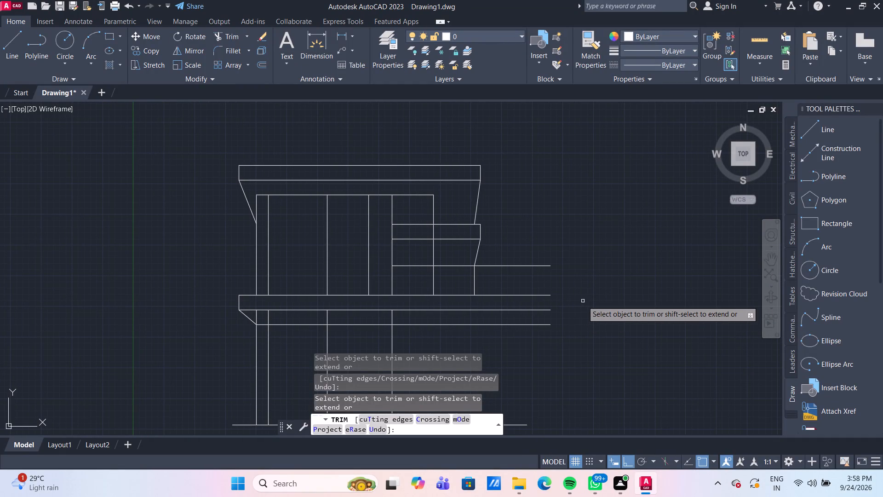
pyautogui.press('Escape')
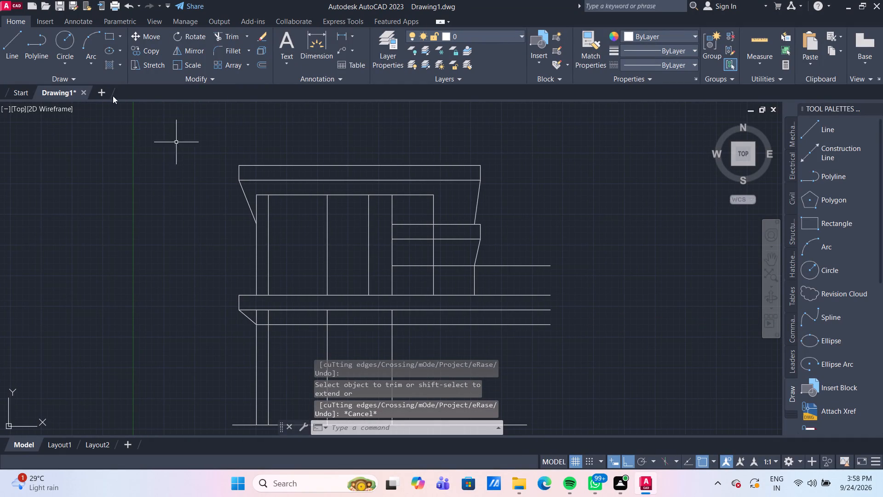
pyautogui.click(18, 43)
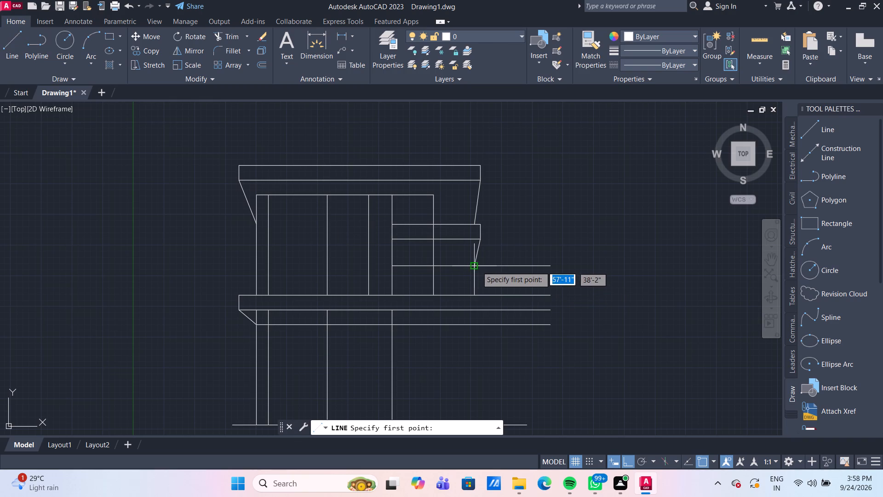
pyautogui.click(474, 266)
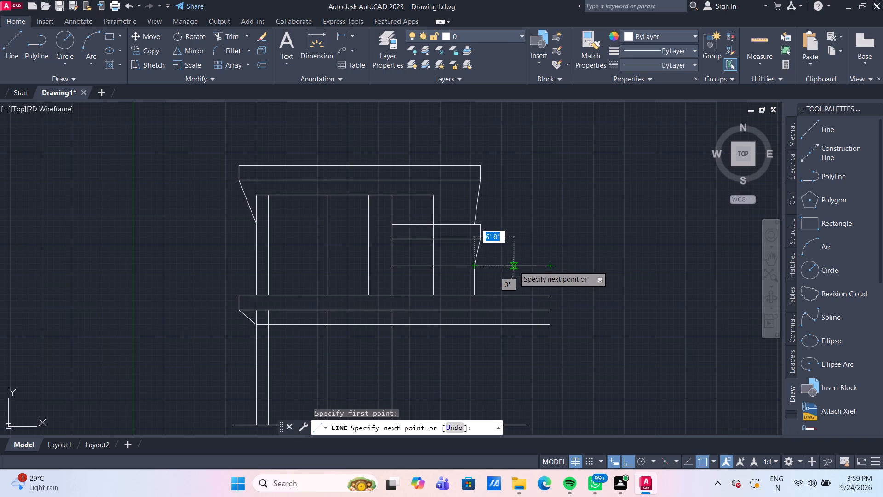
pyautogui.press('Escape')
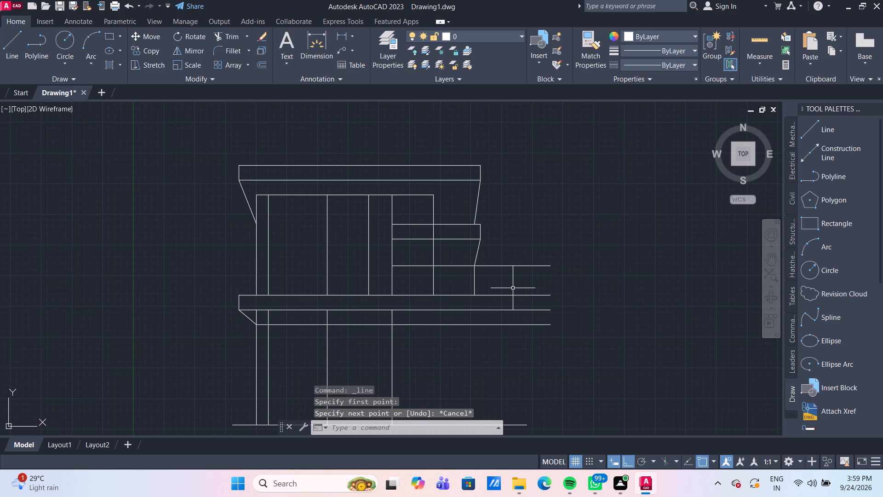
# Offset the short vertical wall line below the middle band's bevel 6' outward, away from the upper-level bays.
pyautogui.press('o')
pyautogui.press('Return')
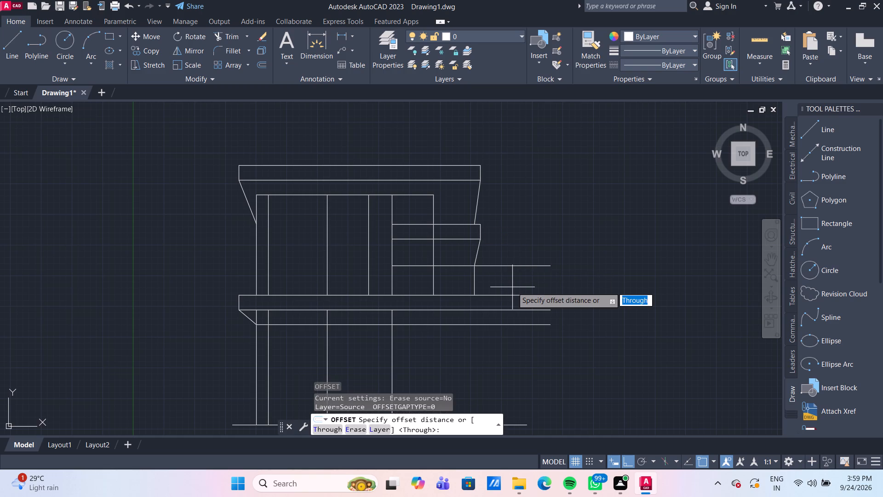
pyautogui.press('Return')
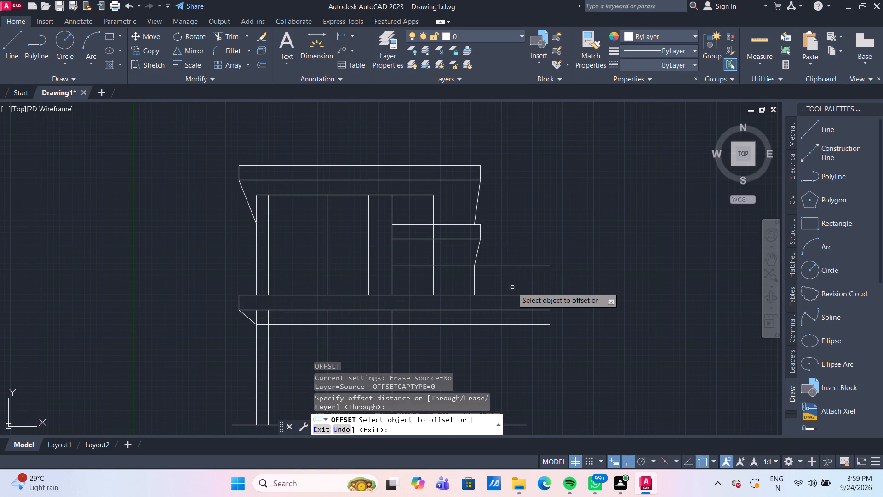
pyautogui.click(474, 280)
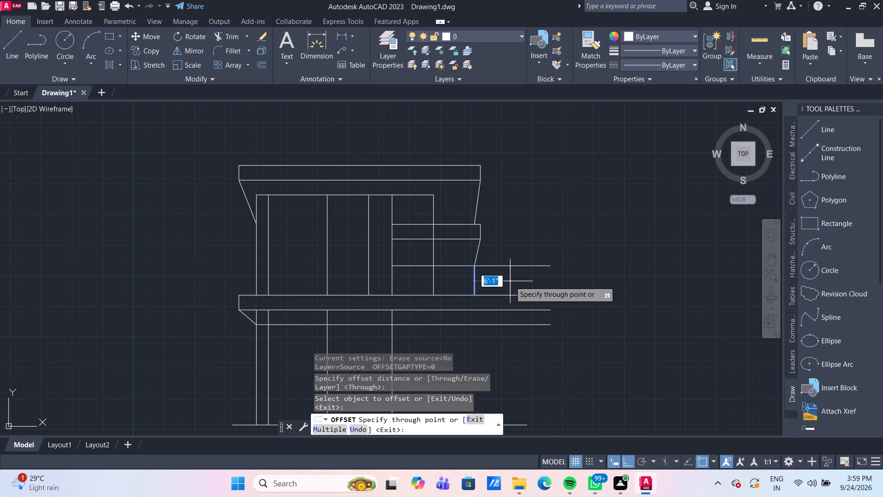
pyautogui.write("6'")
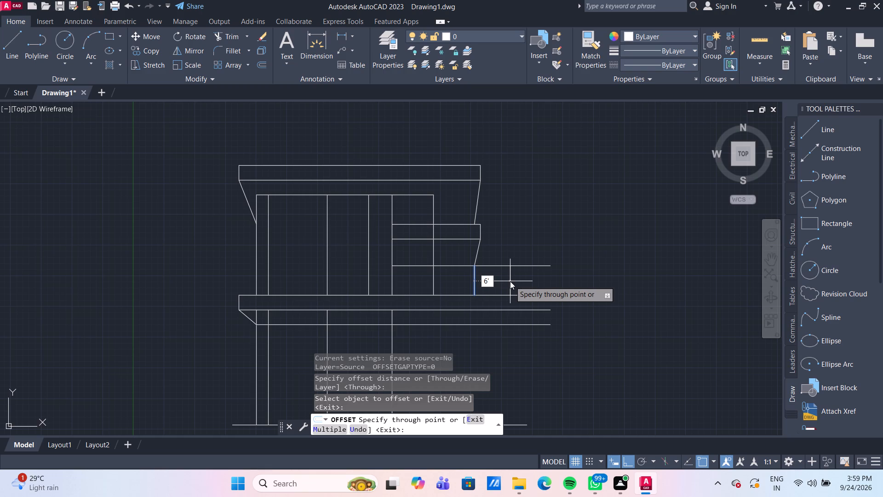
pyautogui.press('Return')
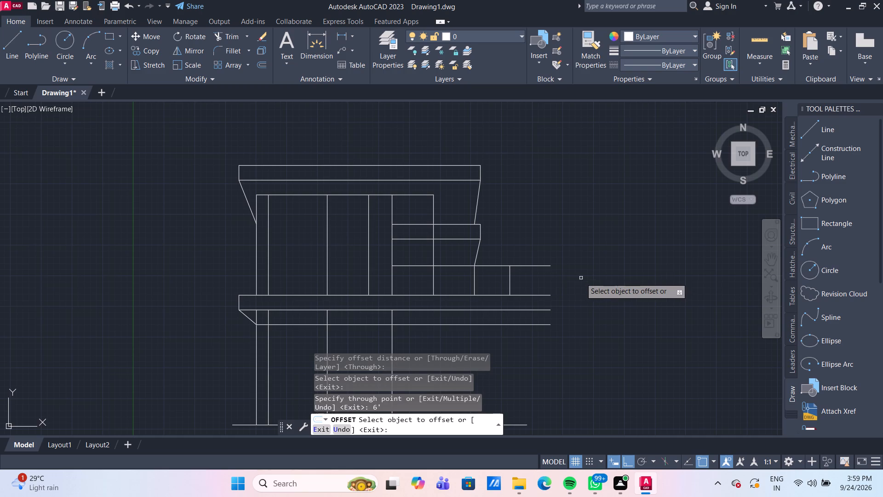
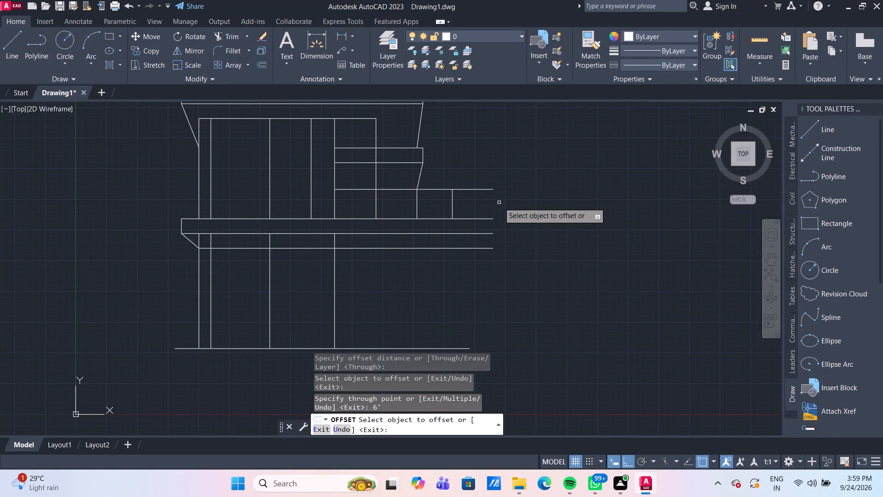
# Offset the outermost short vertical wall line above the floor band 6" outward, away from the upper-level bays.
pyautogui.scroll(1, 456, 206)
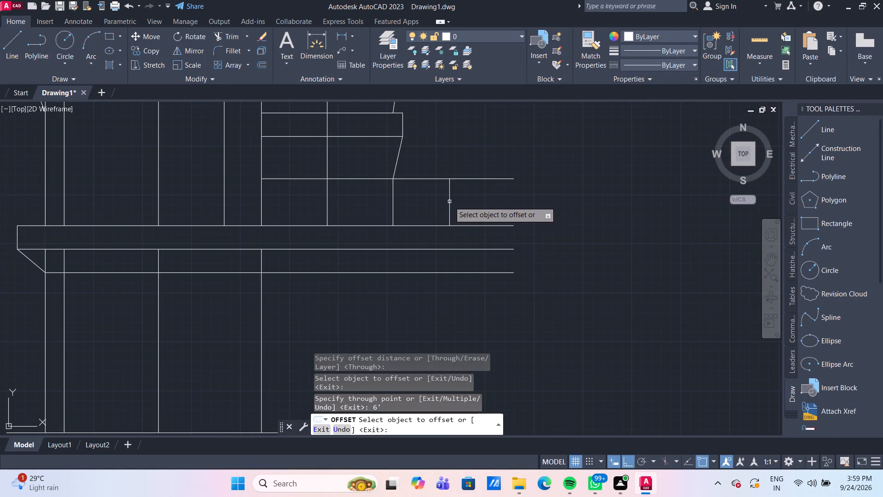
pyautogui.click(449, 202)
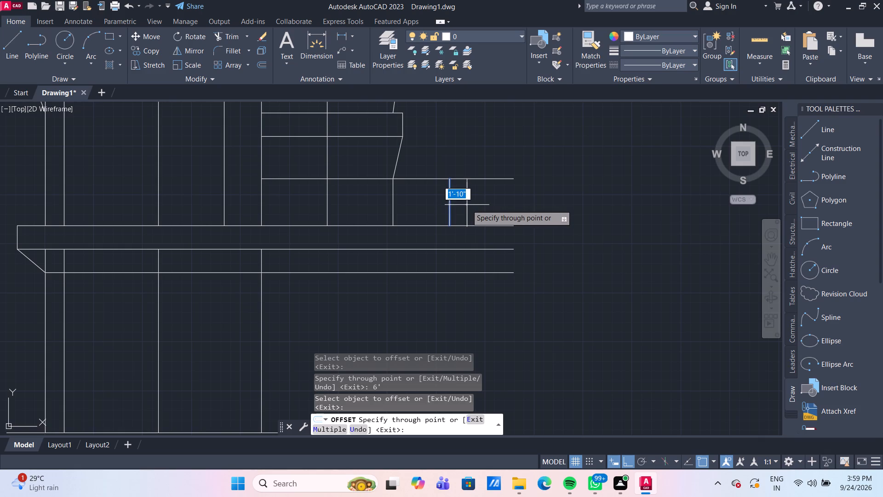
pyautogui.press('6')
pyautogui.hotkey('shift', '"')
pyautogui.press('Return')
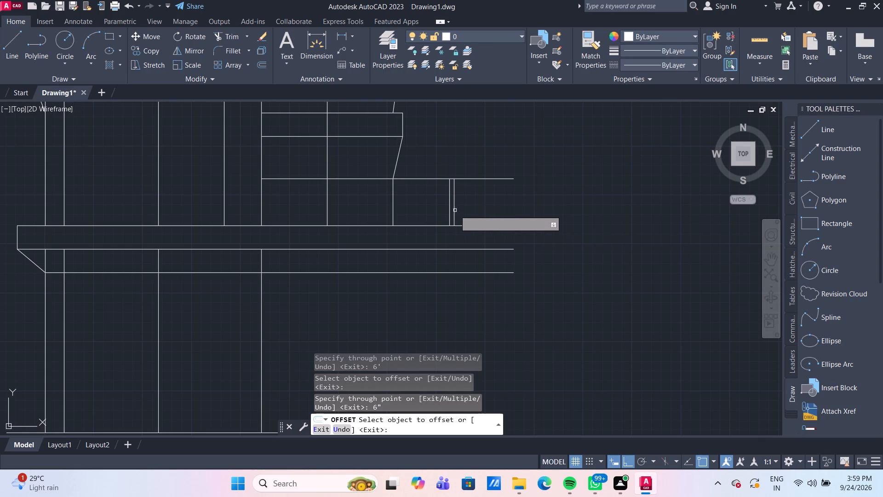
pyautogui.press('Escape')
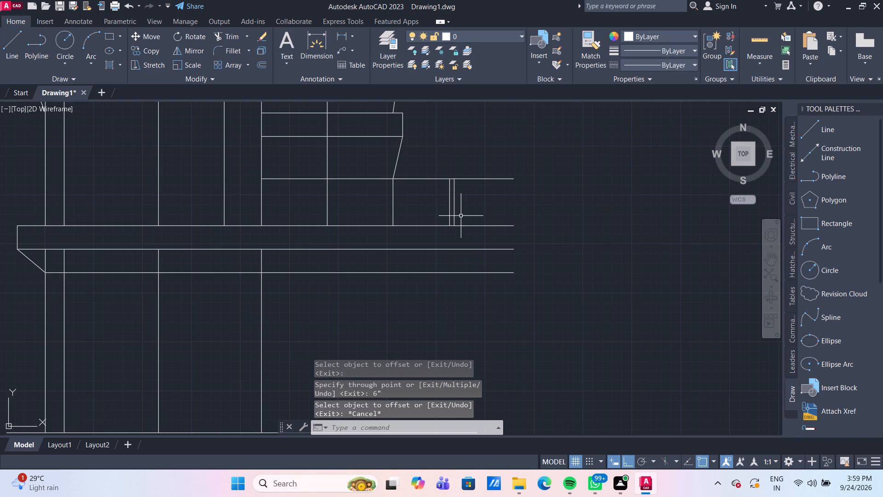
# Extend the outermost short vertical line down across the floor band to the band's middle horizontal line.
pyautogui.write('TR')
pyautogui.press('Return')
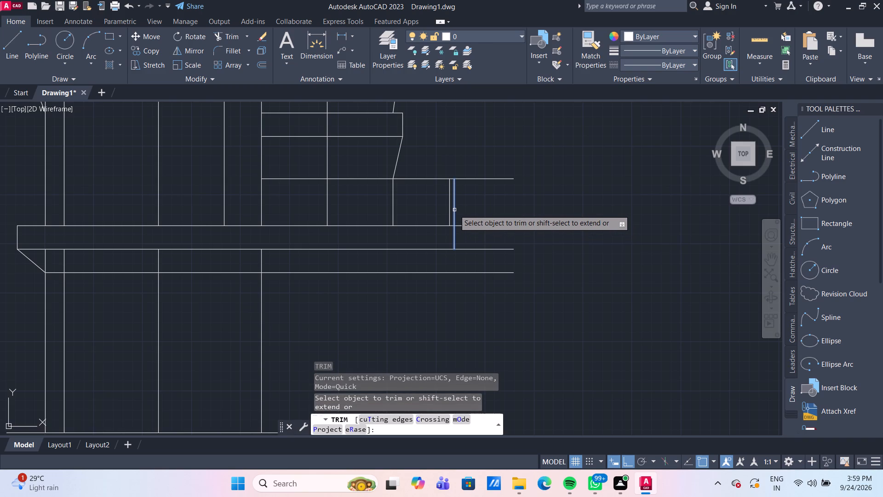
pyautogui.keyDown('shift'); pyautogui.click(454, 210); pyautogui.keyUp('shift')
pyautogui.scroll(-1, 533, 238)
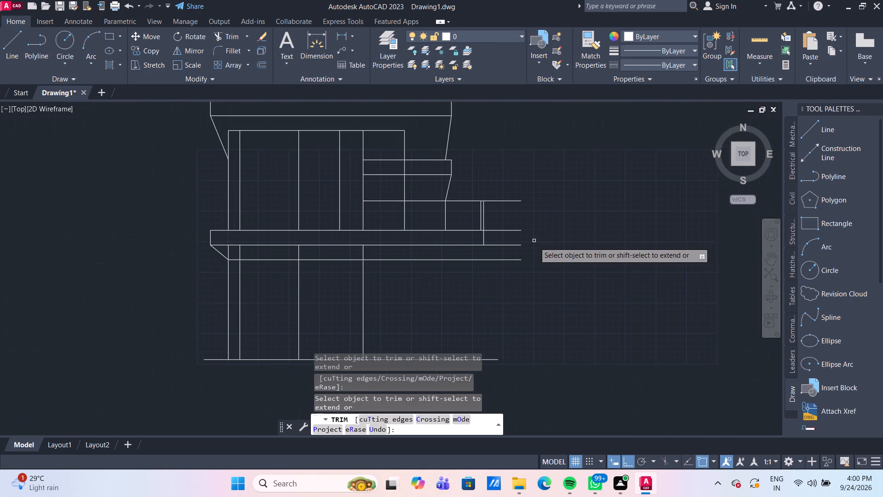
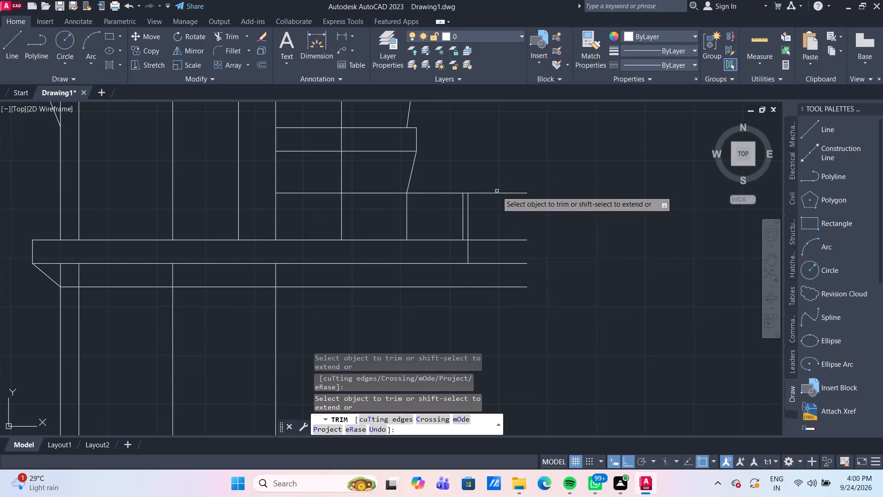
# Trim the small upper-level rectangle's overrunning top line back to its inner vertical, removing the offset vertical's portion above the floor band.
pyautogui.click(498, 193)
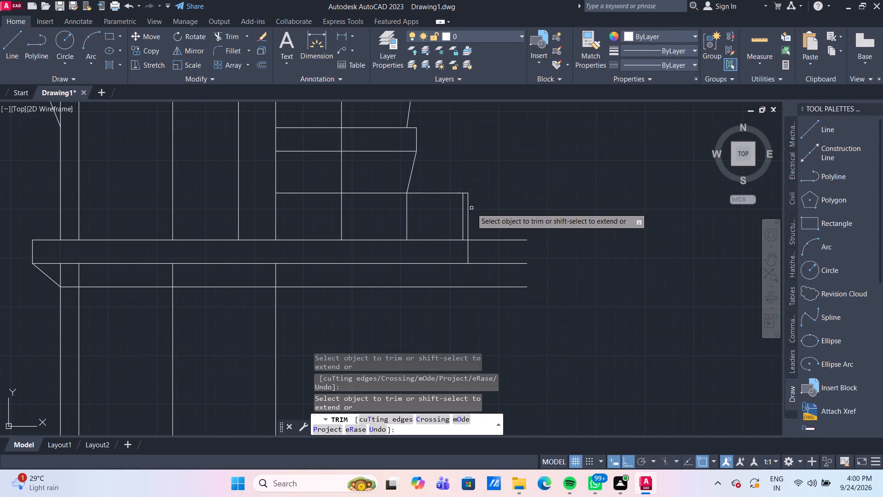
pyautogui.click(469, 208)
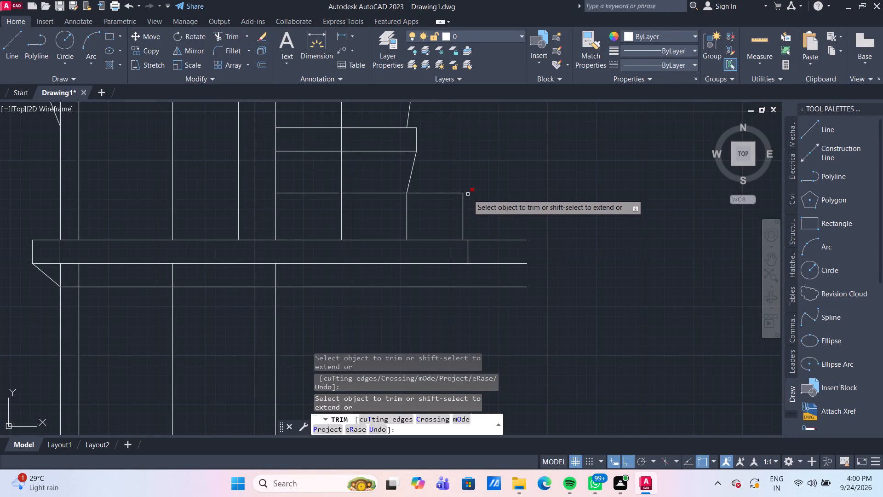
pyautogui.click(468, 194)
pyautogui.scroll(-1, 621, 302)
pyautogui.moveTo(615, 312); pyautogui.dragTo(610, 302, button='middle')
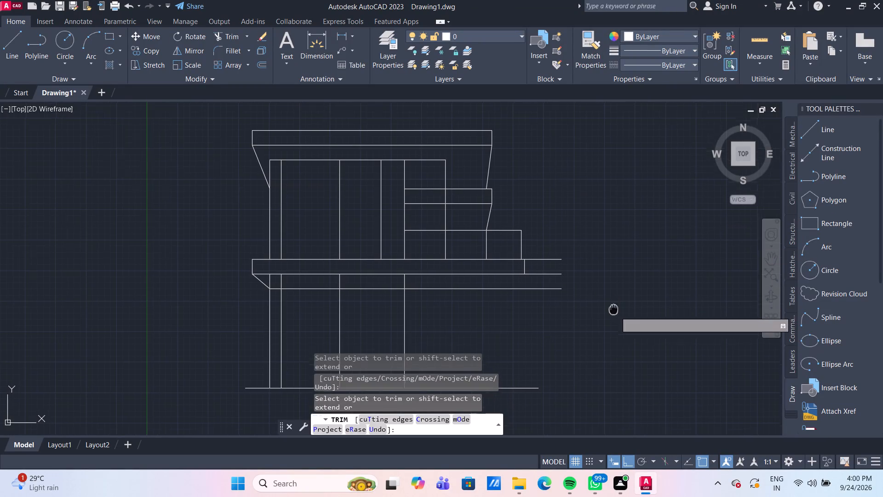
pyautogui.moveTo(610, 302); pyautogui.dragTo(567, 250, button='middle')
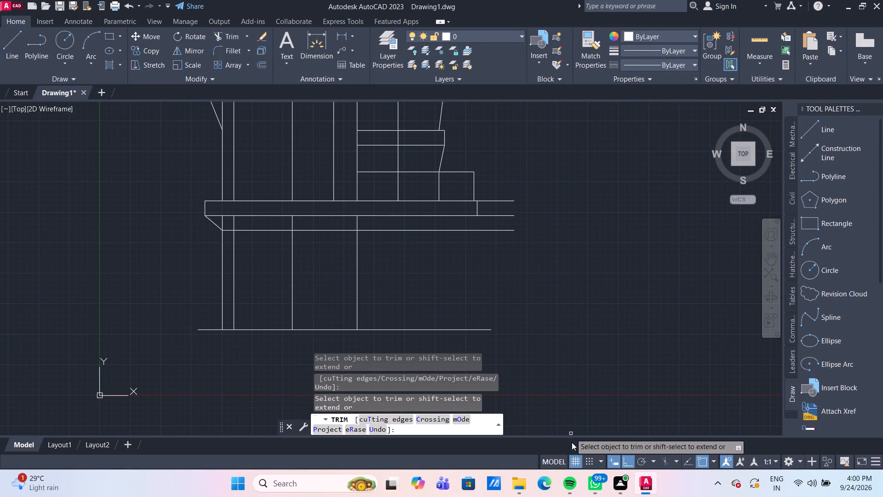
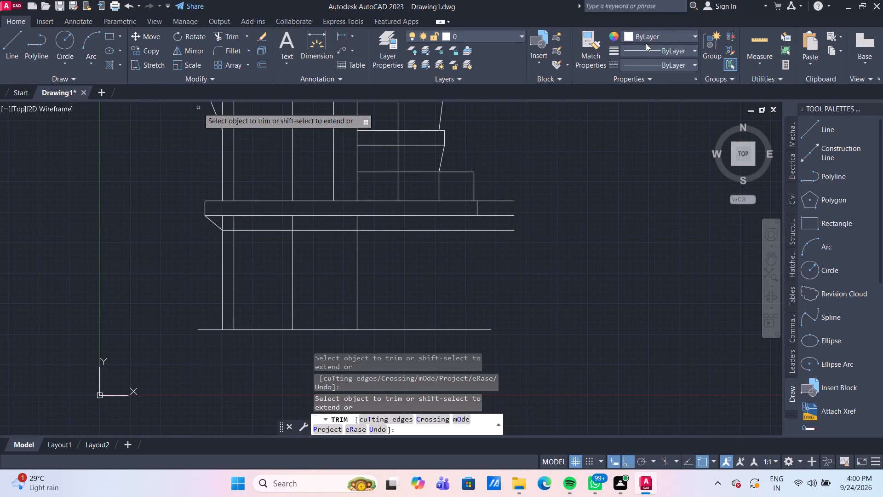
# Quick-measure the open lower-level area between the ground line and the underside of the floor band.
pyautogui.click(746, 36)
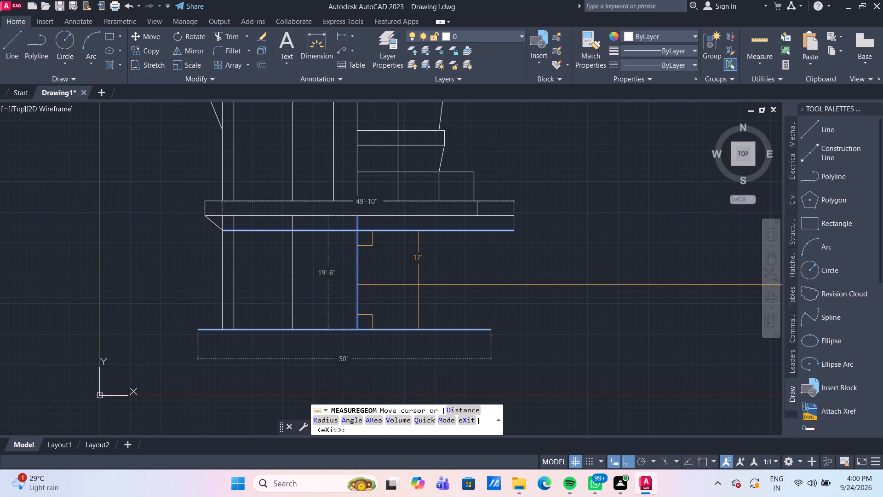
pyautogui.moveTo(419, 286); pyautogui.dragTo(326, 307, button='middle')
pyautogui.scroll(-1, 421, 287)
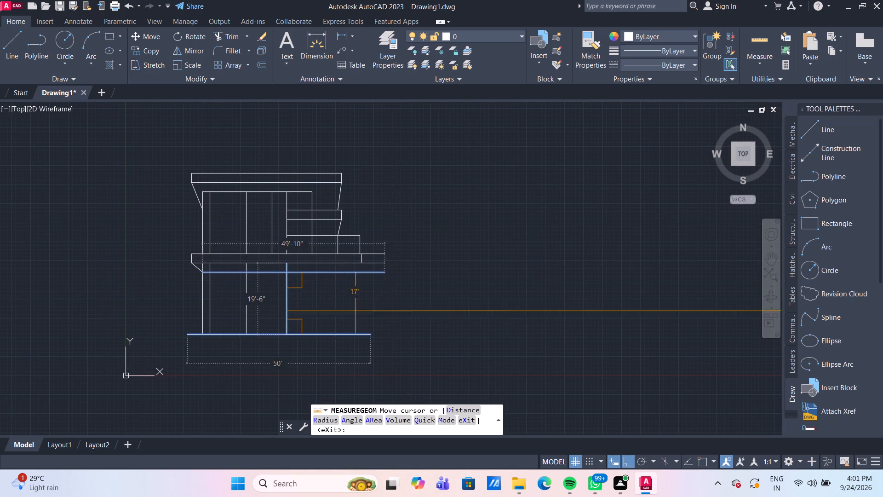
pyautogui.press('Escape')
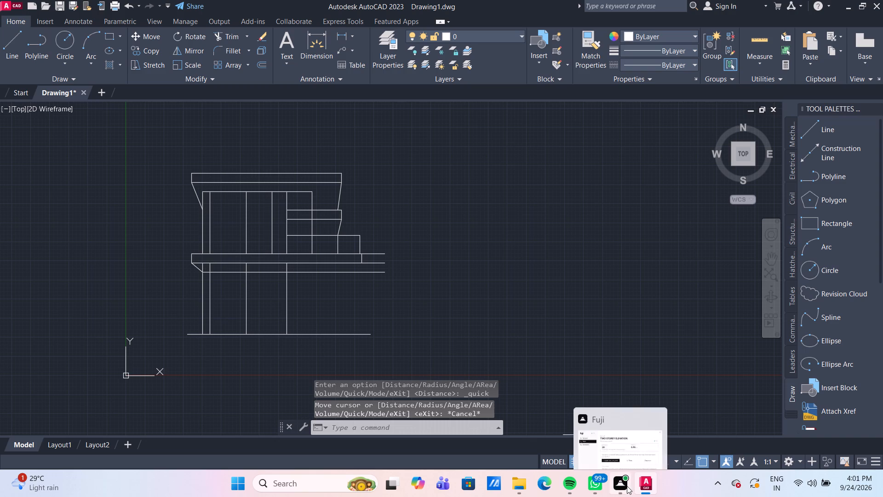
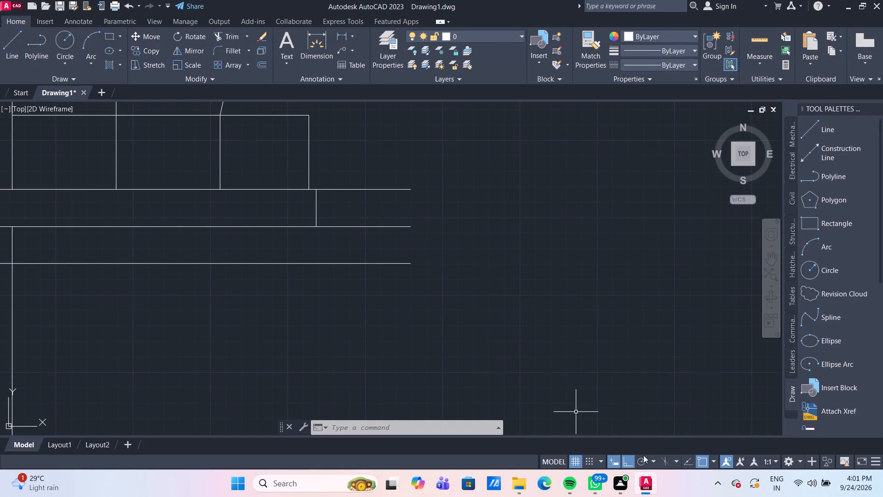
# With Ortho off, draw a bevel line from the bottom of the floor band's right end, inward at about 111° past the lowest band line.
pyautogui.click(630, 461)
pyautogui.scroll(-1, 361, 265)
pyautogui.moveTo(355, 252); pyautogui.dragTo(403, 251, button='middle')
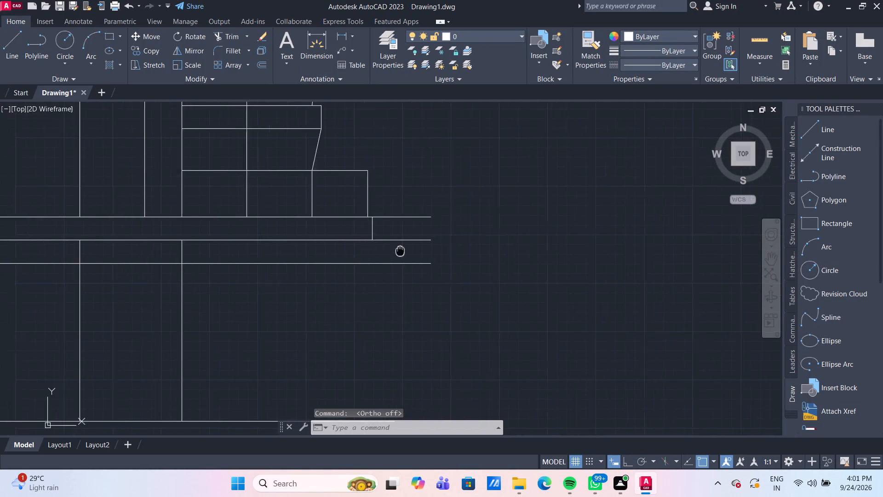
pyautogui.moveTo(403, 251); pyautogui.dragTo(413, 254, button='middle')
pyautogui.click(12, 41)
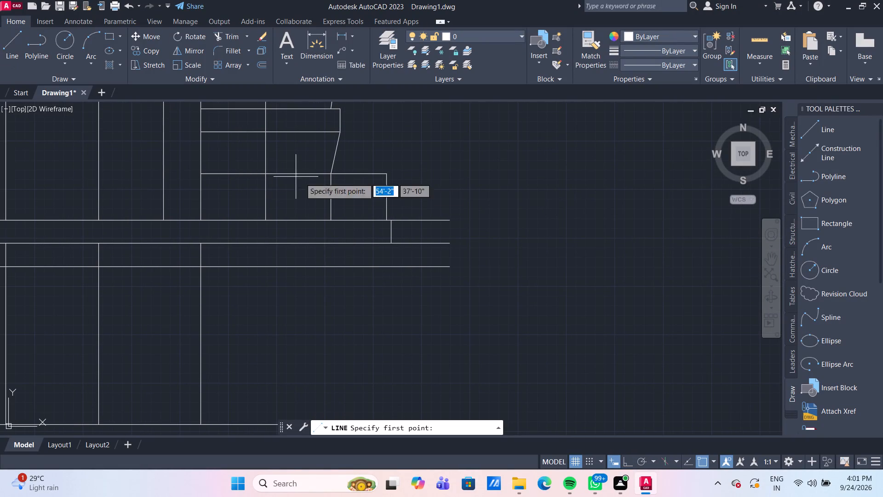
pyautogui.scroll(2, 401, 232)
pyautogui.click(375, 262)
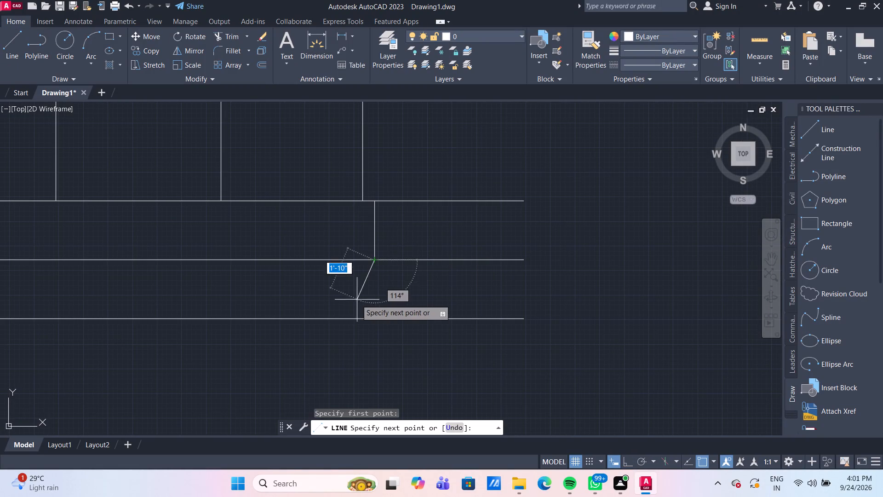
pyautogui.scroll(-2, 356, 322)
pyautogui.moveTo(355, 323); pyautogui.dragTo(401, 279, button='middle')
pyautogui.scroll(-1, 373, 305)
pyautogui.scroll(1, 401, 279)
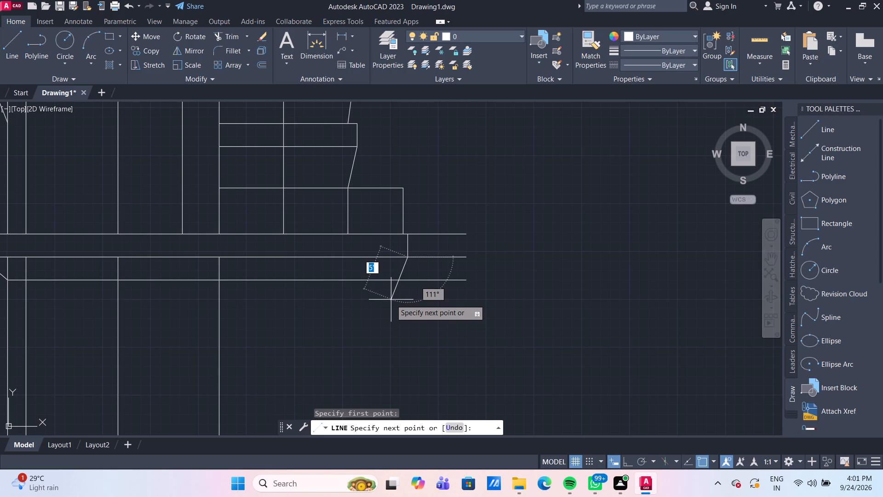
pyautogui.click(391, 300)
pyautogui.press('Return')
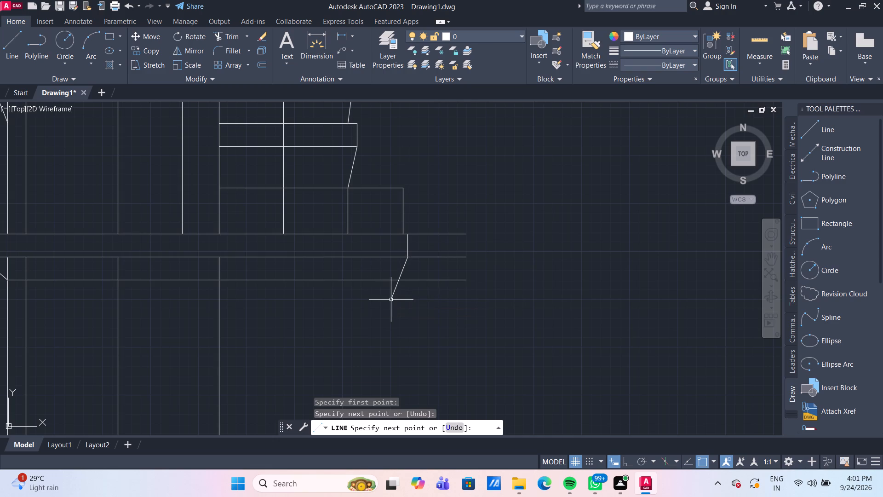
pyautogui.scroll(-2, 465, 308)
pyautogui.scroll(1, 460, 298)
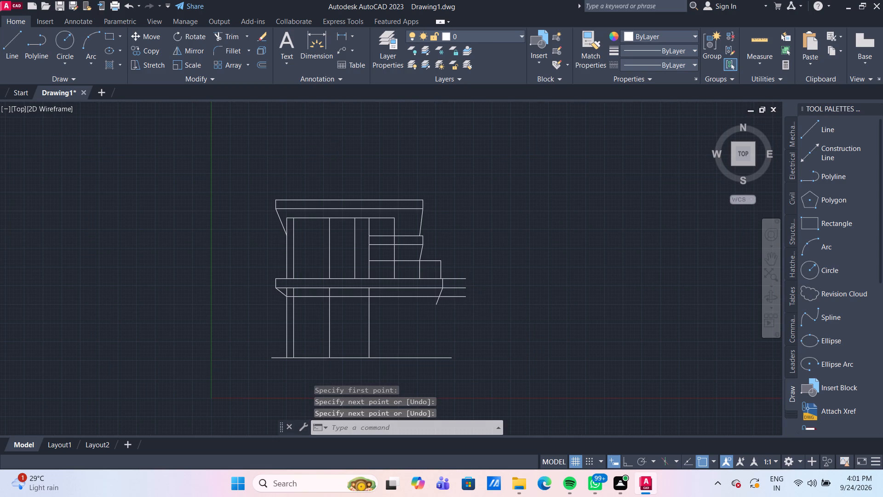
pyautogui.scroll(1, 460, 298)
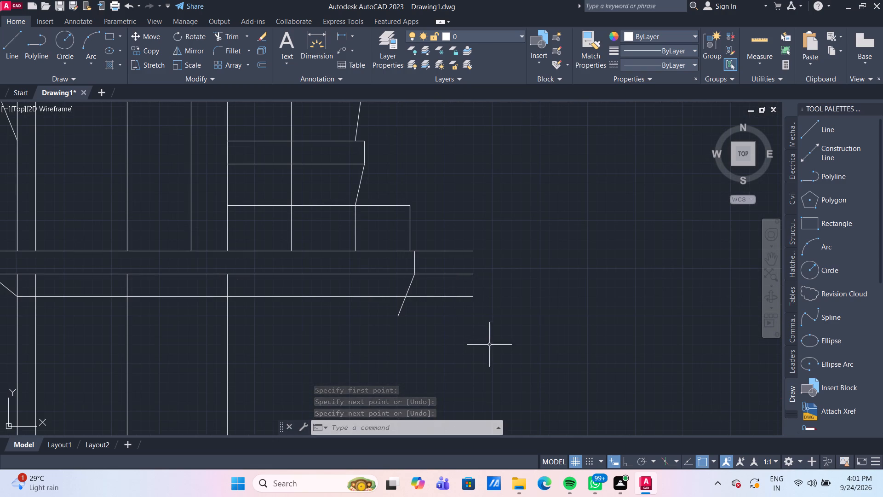
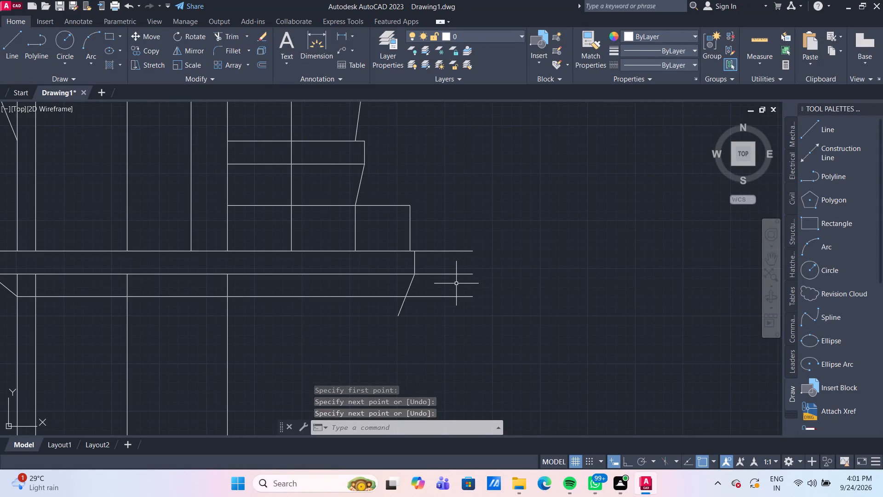
# Trim the overhanging right ends of the floor band's two horizontal lines back to its right edge, using a fence across them.
pyautogui.write('TR')
pyautogui.press('Return')
pyautogui.click(456, 283)
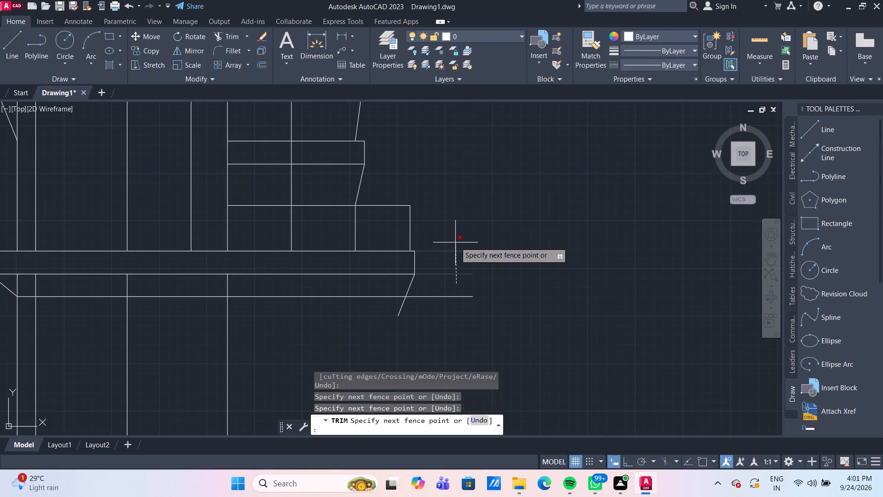
pyautogui.click(455, 241)
pyautogui.scroll(-1, 536, 313)
pyautogui.moveTo(526, 335); pyautogui.dragTo(510, 295, button='middle')
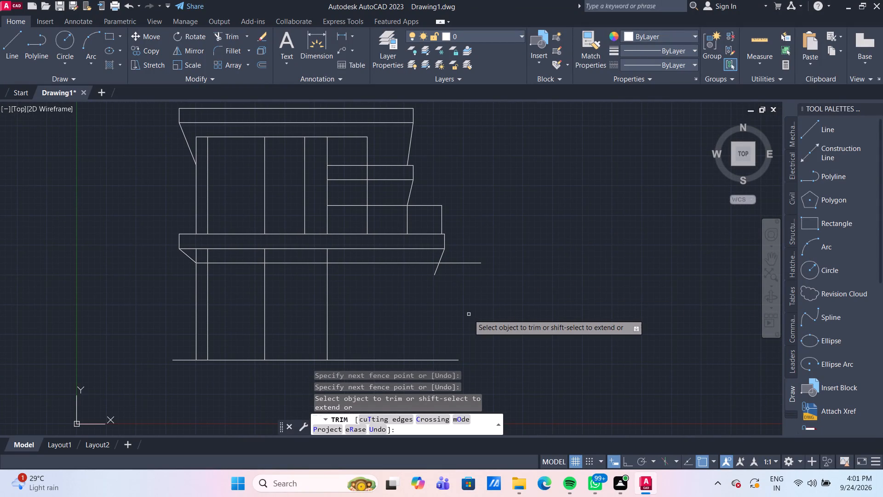
pyautogui.scroll(1, 450, 273)
pyautogui.press('Escape')
pyautogui.scroll(3, 442, 249)
pyautogui.scroll(-4, 443, 251)
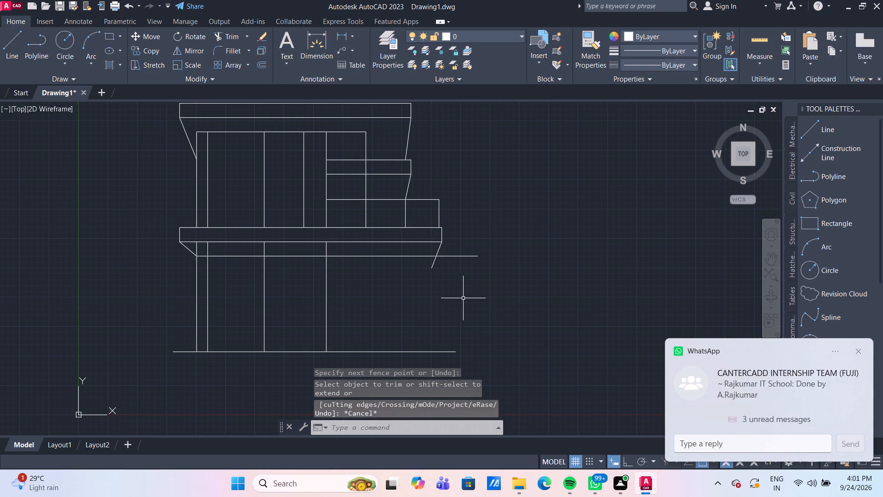
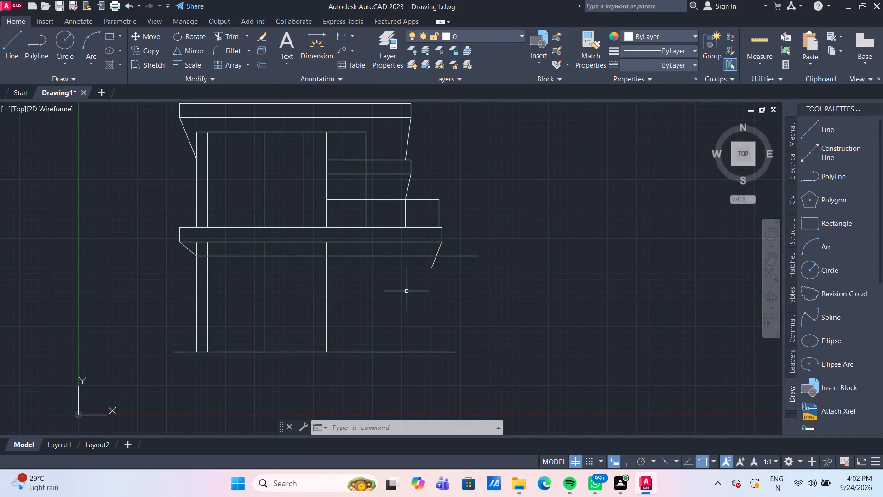
# Offset the lower level's rightmost vertical wall line to the right, using the Through option.
pyautogui.moveTo(411, 294); pyautogui.dragTo(438, 328, button='middle')
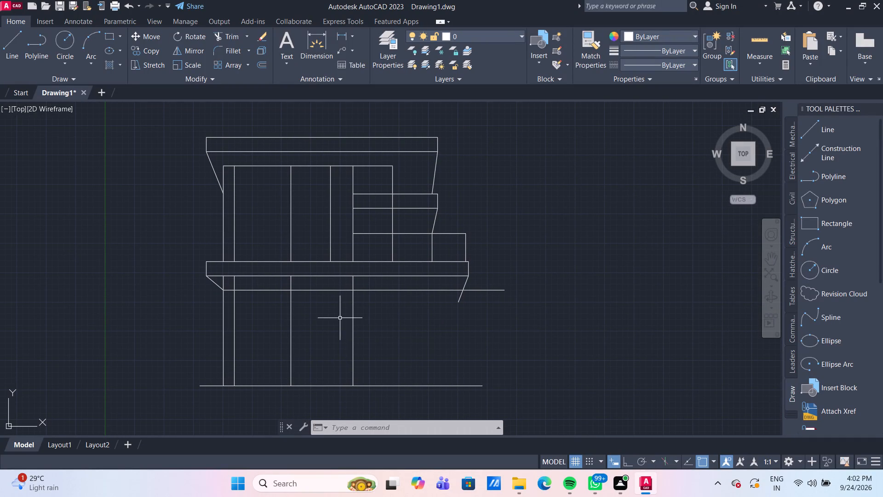
pyautogui.press('o')
pyautogui.press('Return')
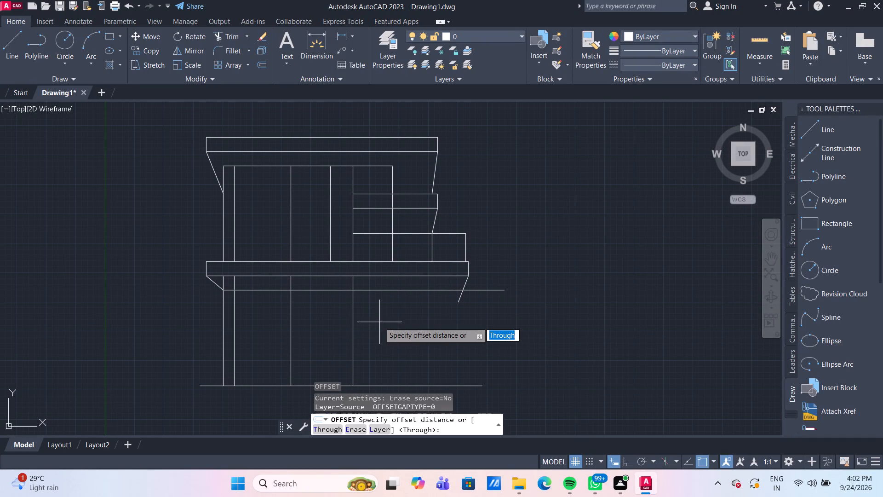
pyautogui.press('Return')
pyautogui.click(353, 327)
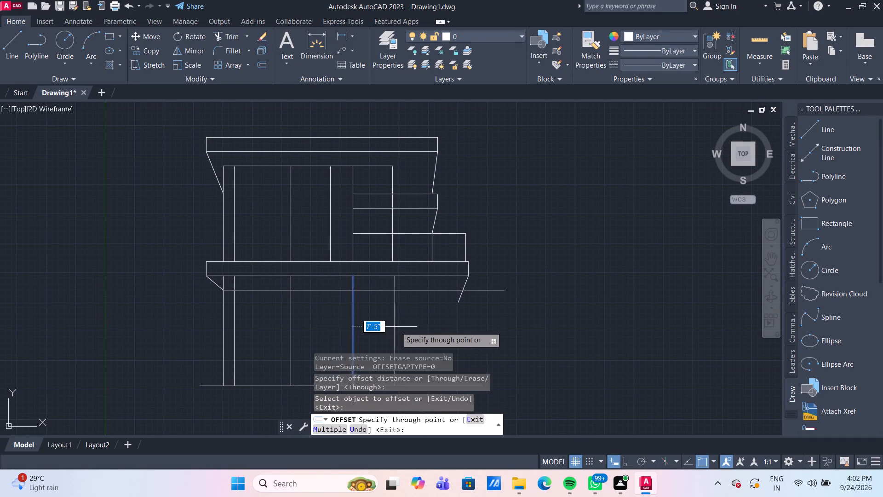
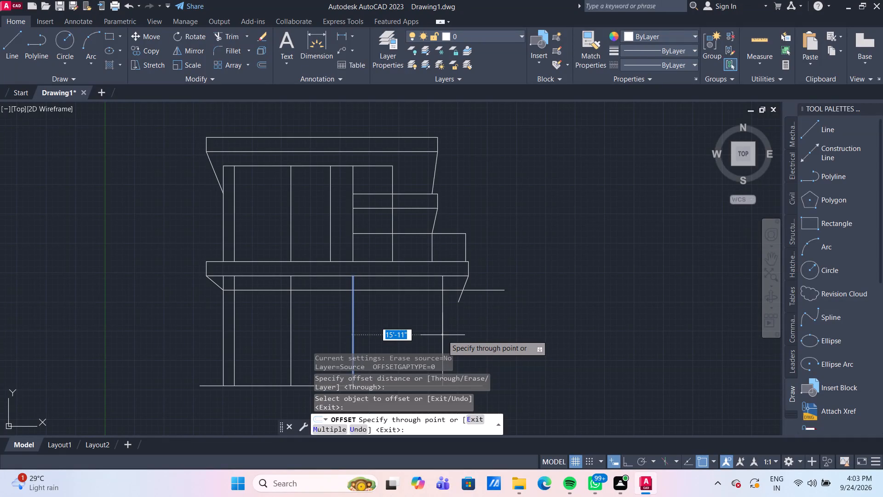
# Place the offset copy of the lower level's vertical wall line 16' to the right of the original.
pyautogui.write("16'")
pyautogui.press('Return')
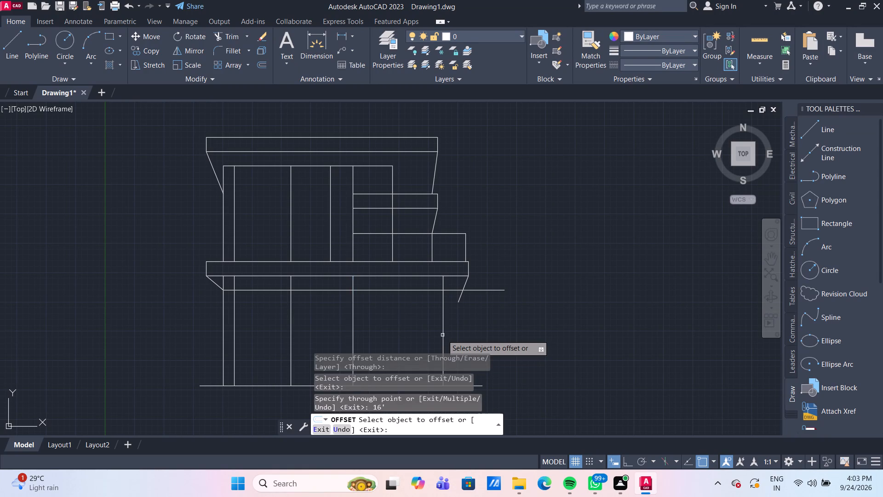
pyautogui.scroll(2, 459, 306)
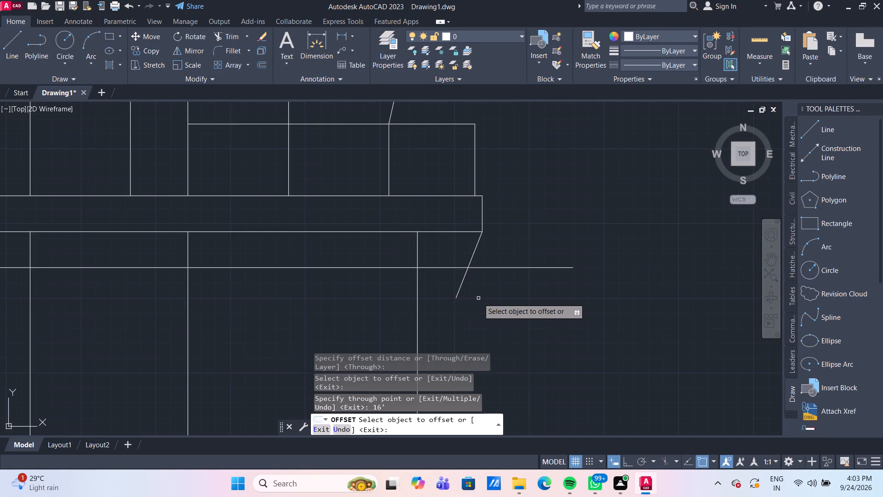
pyautogui.press('Escape')
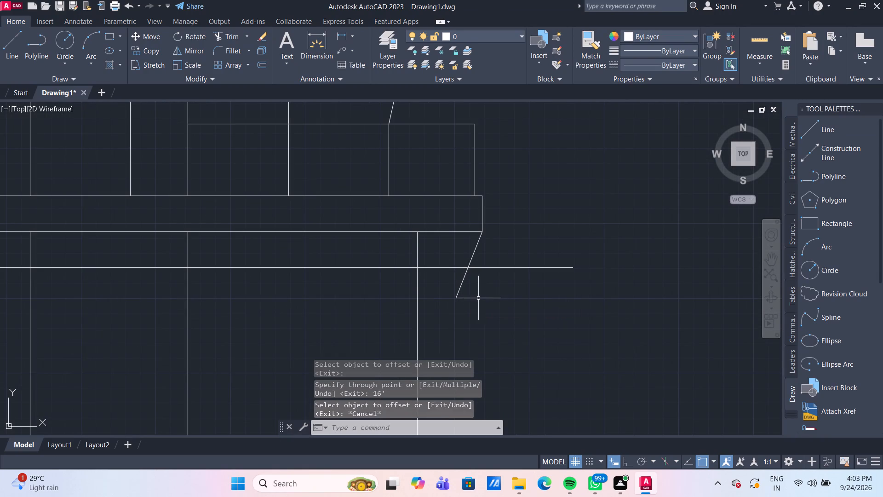
# Stretch the lower end of the sloped line under the middle band's right corner onto the horizontal line below, making it about 7'-8" long.
pyautogui.click(461, 291)
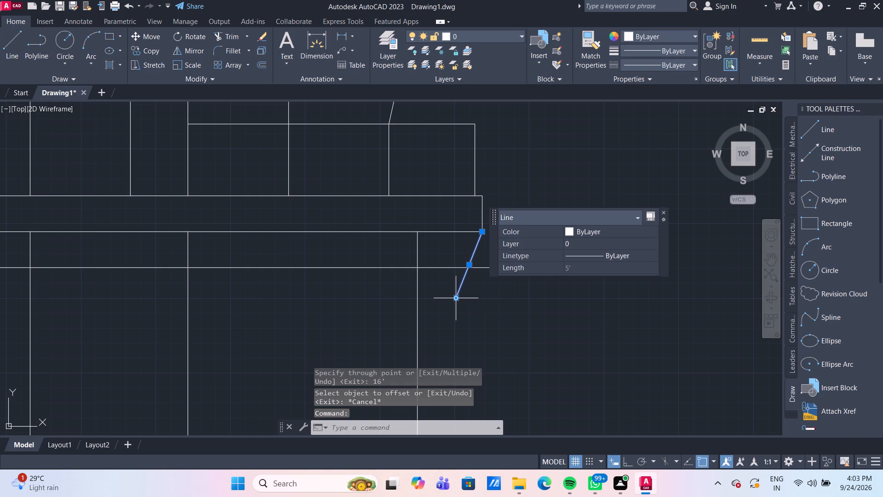
pyautogui.click(454, 301)
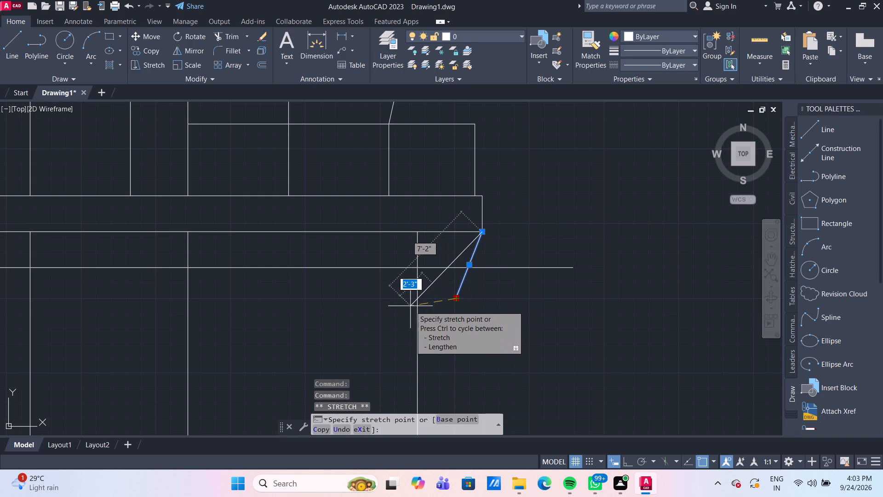
pyautogui.click(378, 273)
pyautogui.press('Escape')
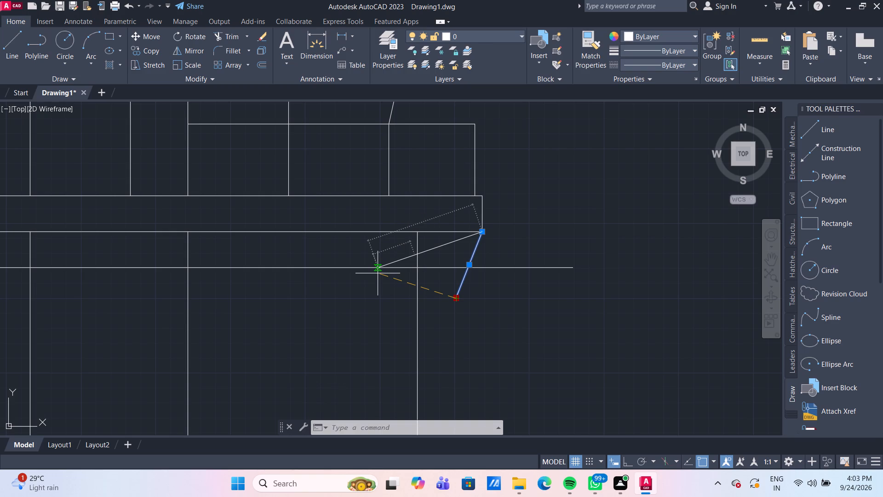
# Trim the part of the new right wall line between the middle band's underside and the sloped line.
pyautogui.scroll(-1, 426, 303)
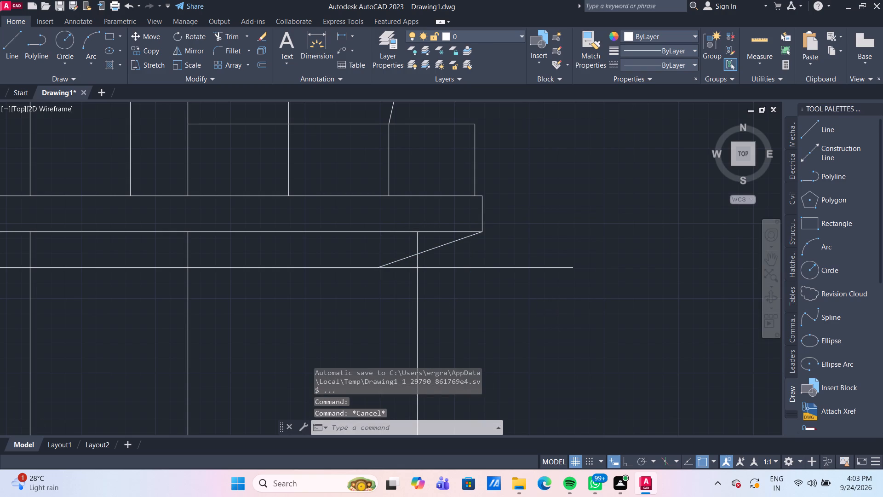
pyautogui.scroll(-1, 426, 303)
pyautogui.scroll(2, 432, 301)
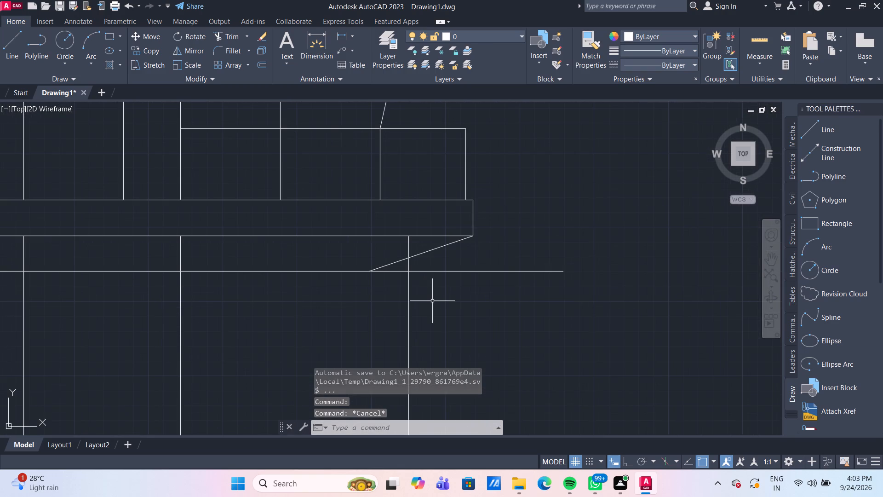
pyautogui.write('TR')
pyautogui.press('Return')
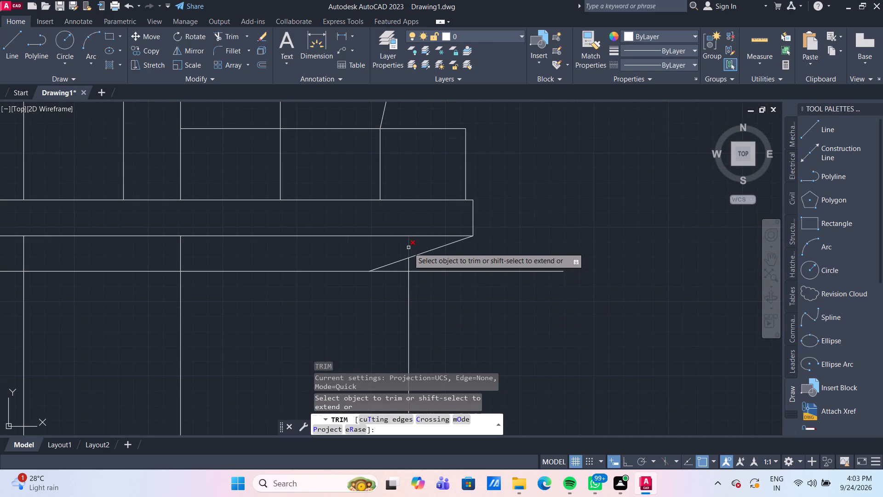
pyautogui.click(408, 248)
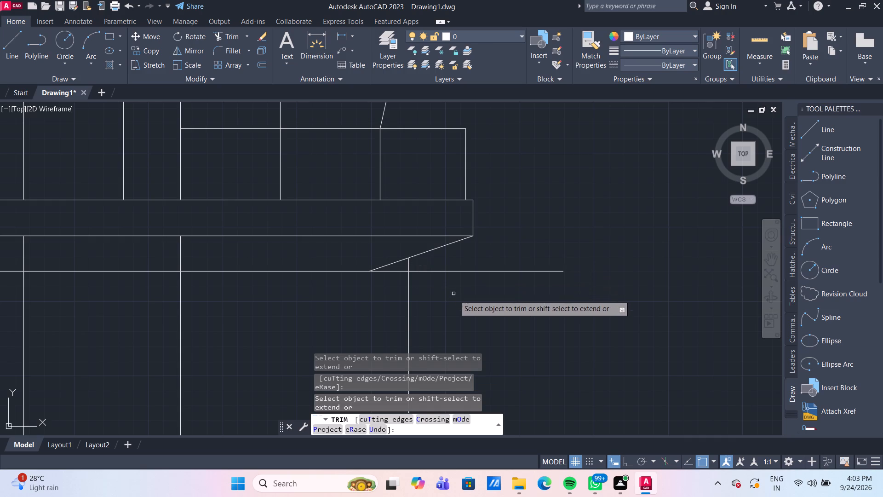
pyautogui.scroll(-2, 505, 308)
pyautogui.press('Escape')
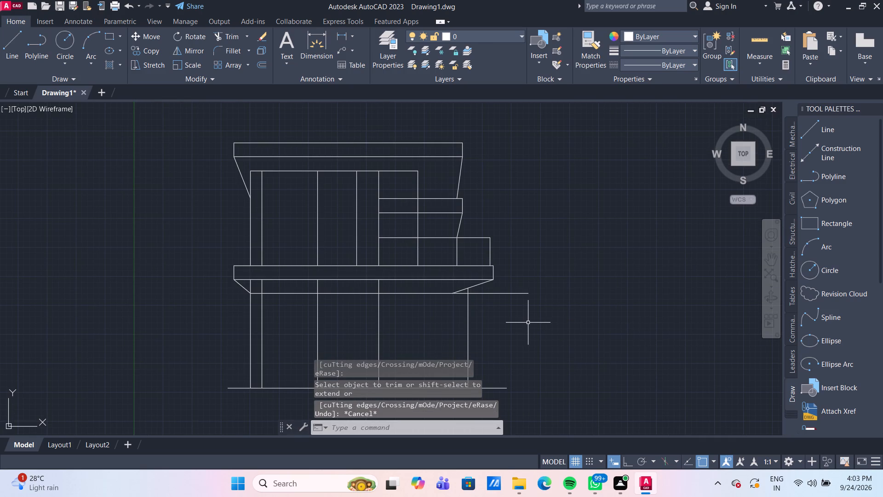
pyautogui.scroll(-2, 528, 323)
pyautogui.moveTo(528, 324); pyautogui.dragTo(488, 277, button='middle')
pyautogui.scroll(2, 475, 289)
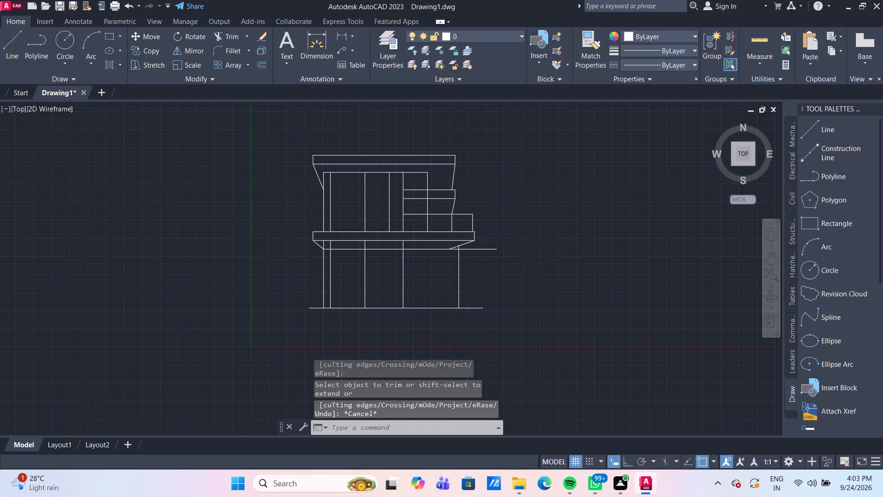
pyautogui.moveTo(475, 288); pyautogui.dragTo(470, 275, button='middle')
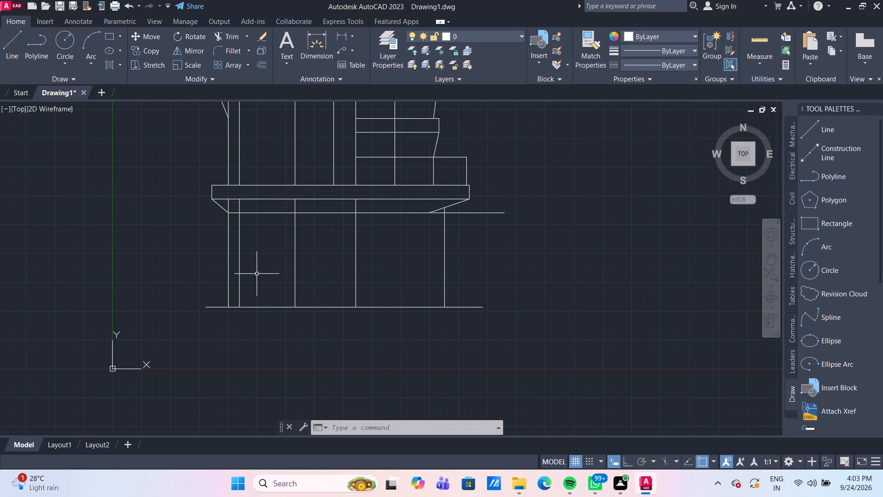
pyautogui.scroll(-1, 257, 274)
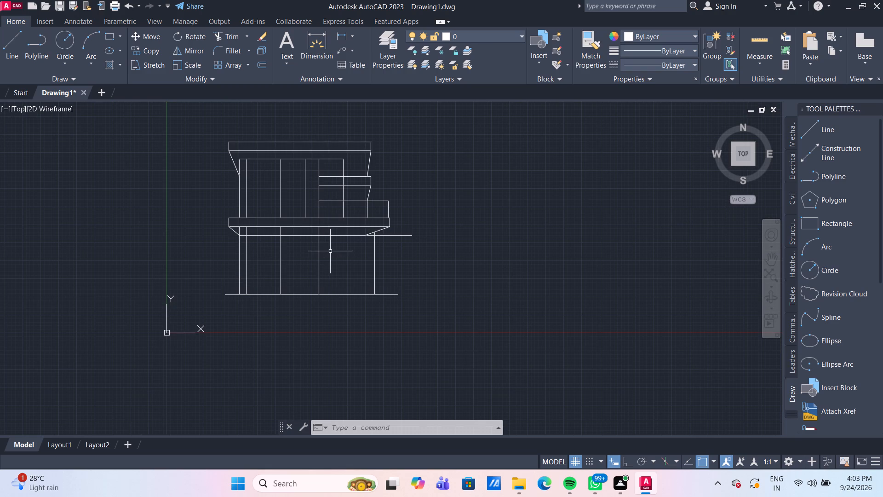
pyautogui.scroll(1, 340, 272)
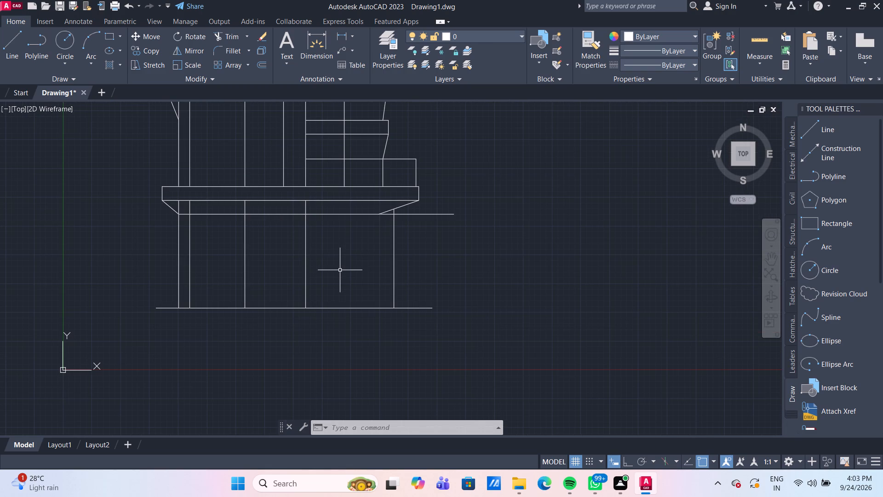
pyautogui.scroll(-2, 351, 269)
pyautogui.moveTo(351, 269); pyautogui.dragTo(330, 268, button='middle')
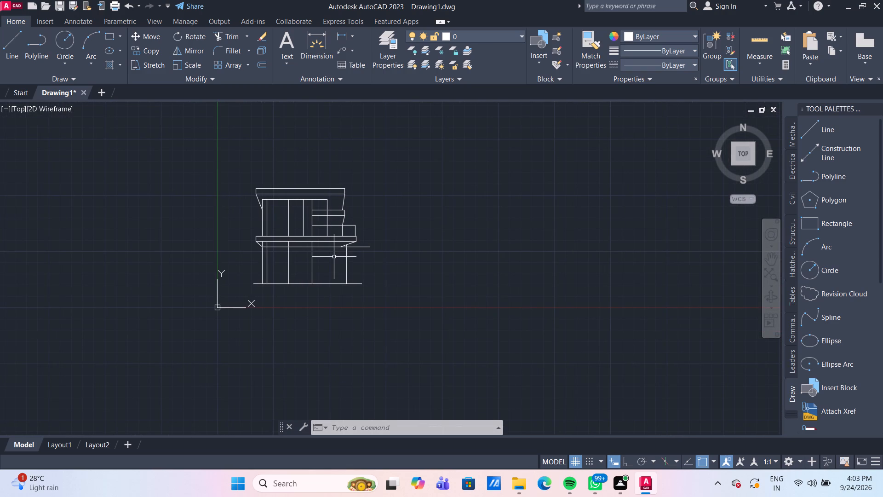
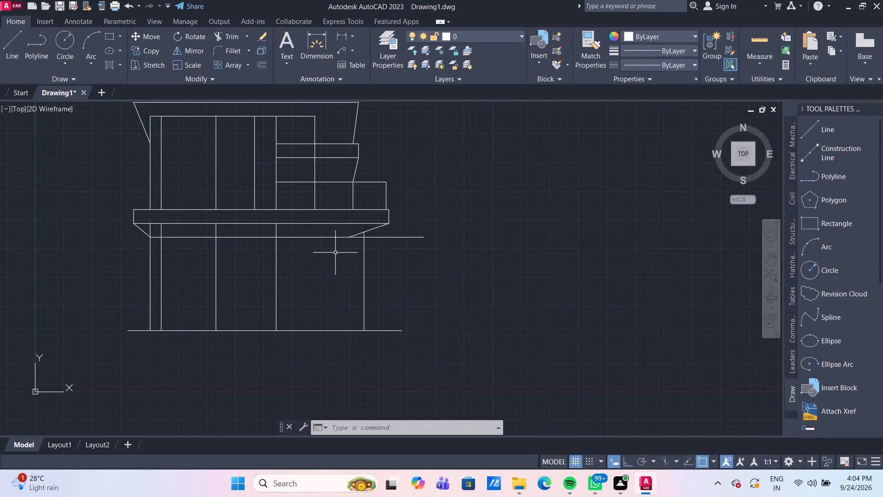
# Offset the lower level's right wall line 3' inward to the left.
pyautogui.scroll(-1, 337, 253)
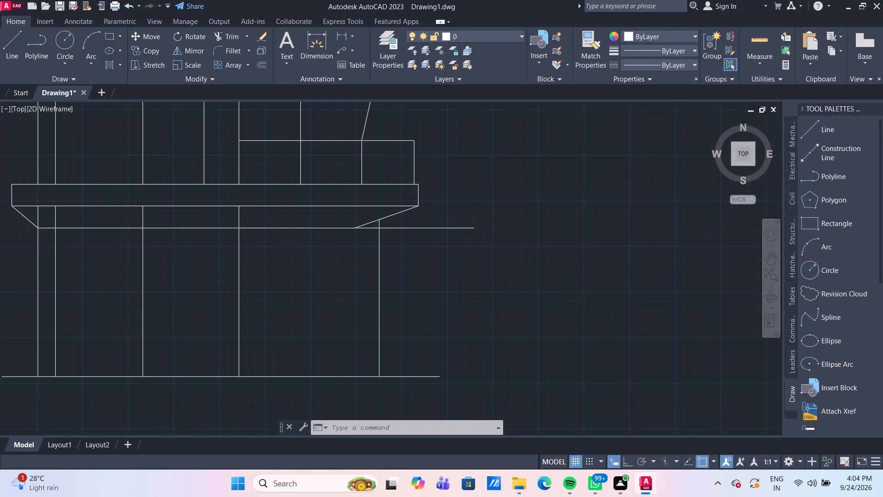
pyautogui.moveTo(337, 256); pyautogui.dragTo(341, 275, button='middle')
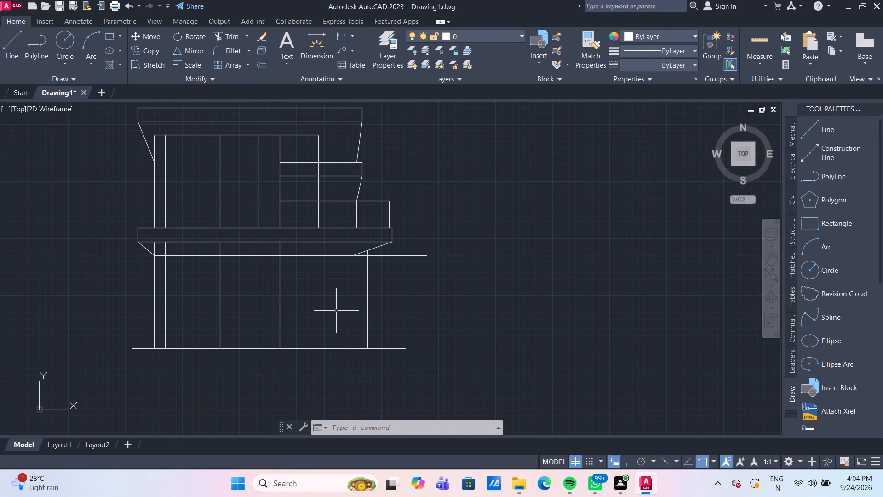
pyautogui.scroll(2, 336, 310)
pyautogui.moveTo(336, 310); pyautogui.dragTo(351, 319, button='middle')
pyautogui.scroll(-1, 351, 319)
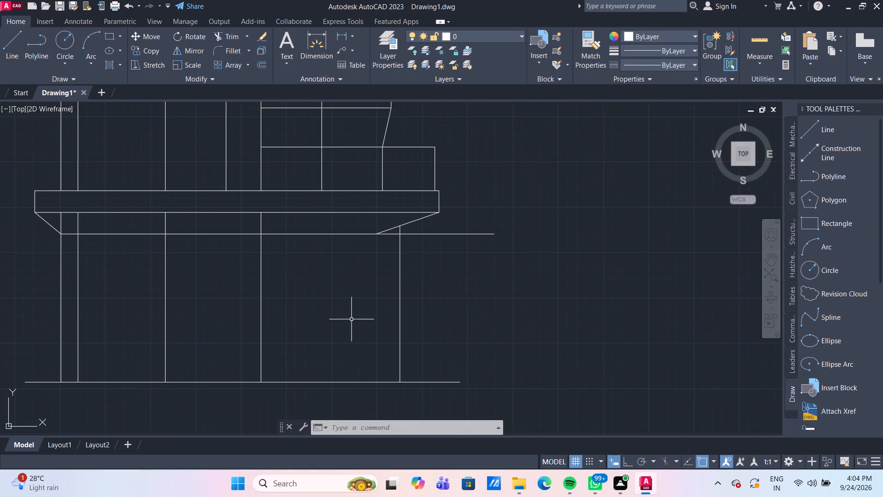
pyautogui.press('o')
pyautogui.press('Return')
pyautogui.press('Return')
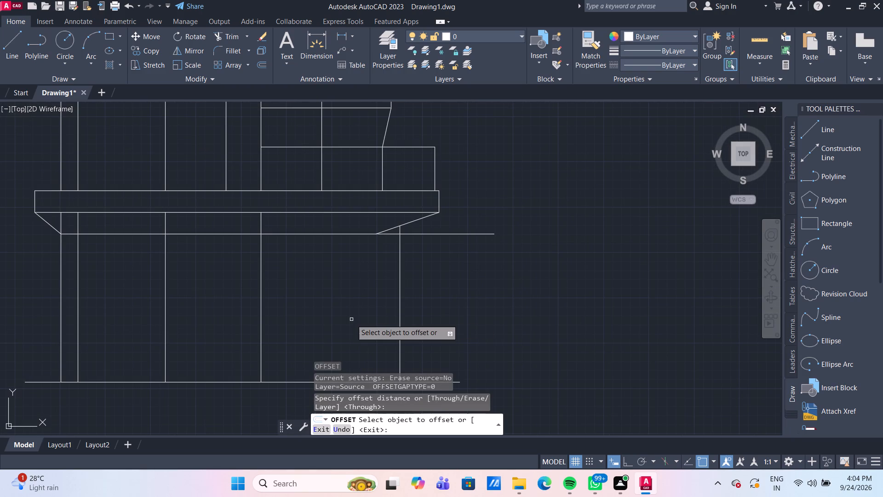
pyautogui.click(401, 329)
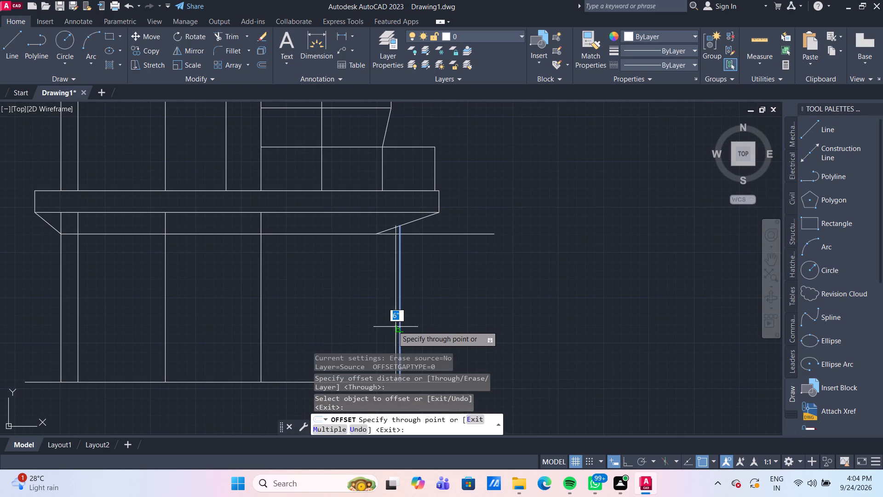
pyautogui.write("3'")
pyautogui.press('Return')
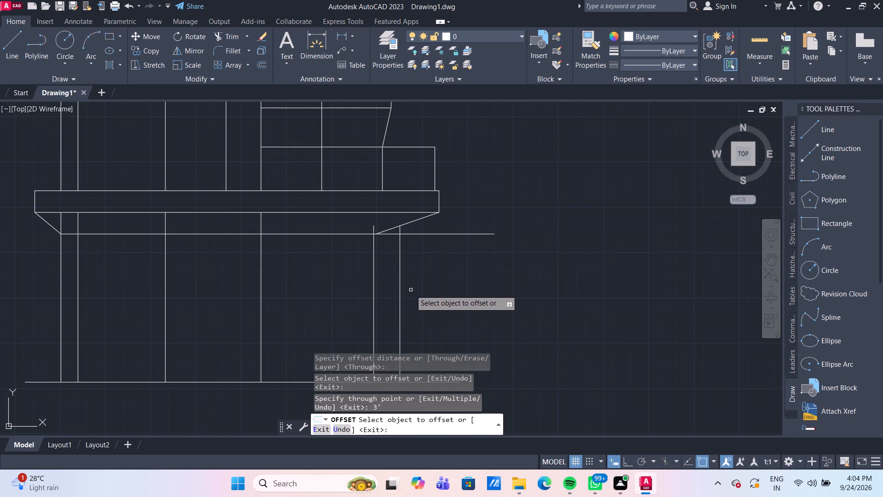
pyautogui.scroll(-1, 453, 353)
pyautogui.moveTo(505, 405); pyautogui.dragTo(478, 348, button='middle')
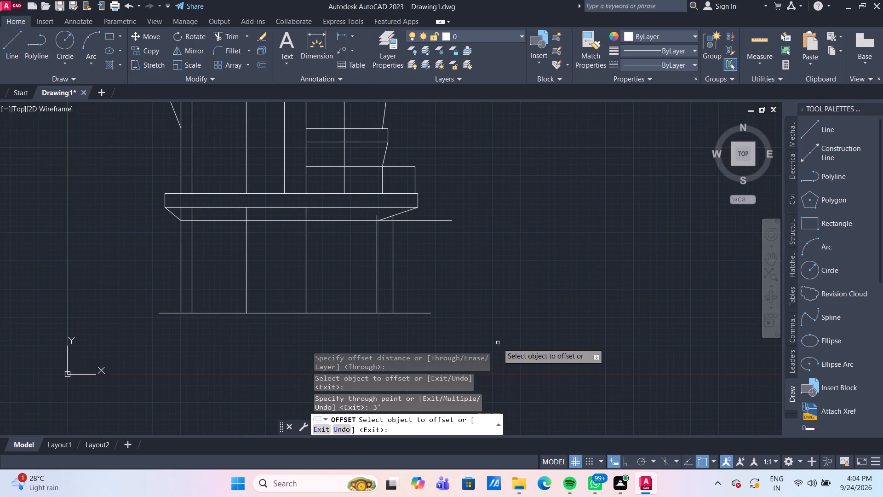
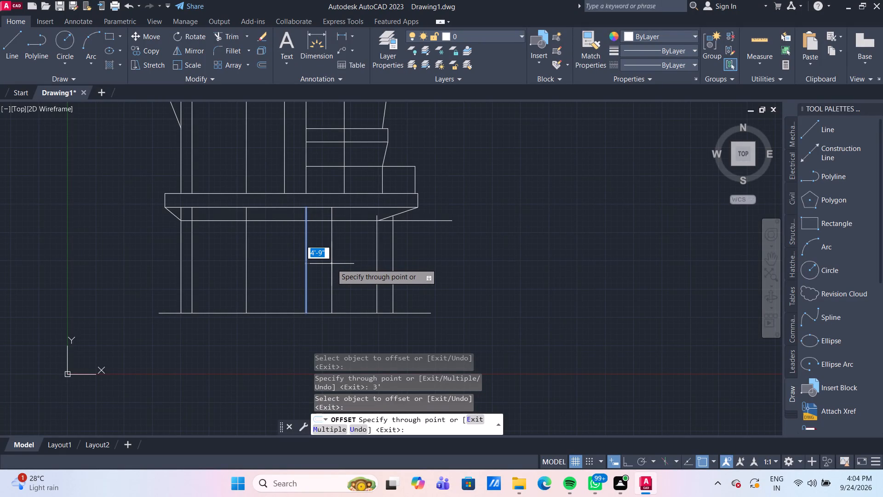
# Offset the lower level's middle vertical division line 4' toward the right wall.
pyautogui.write("4'")
pyautogui.press('Return')
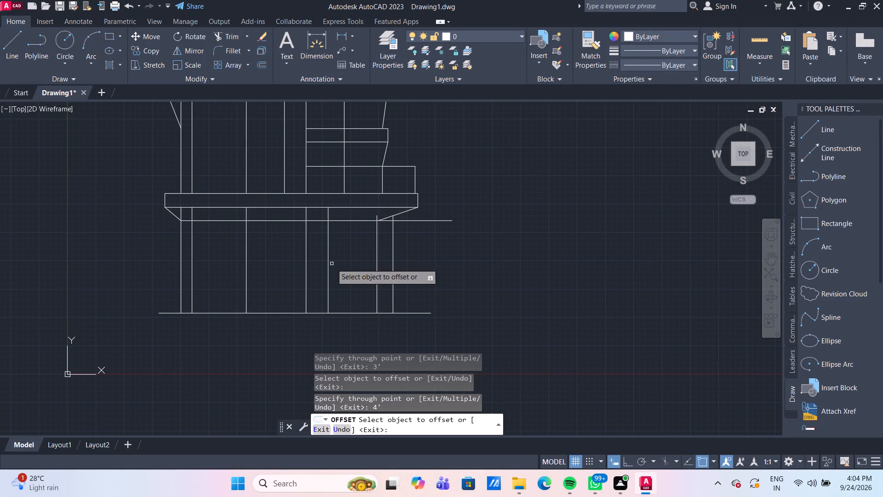
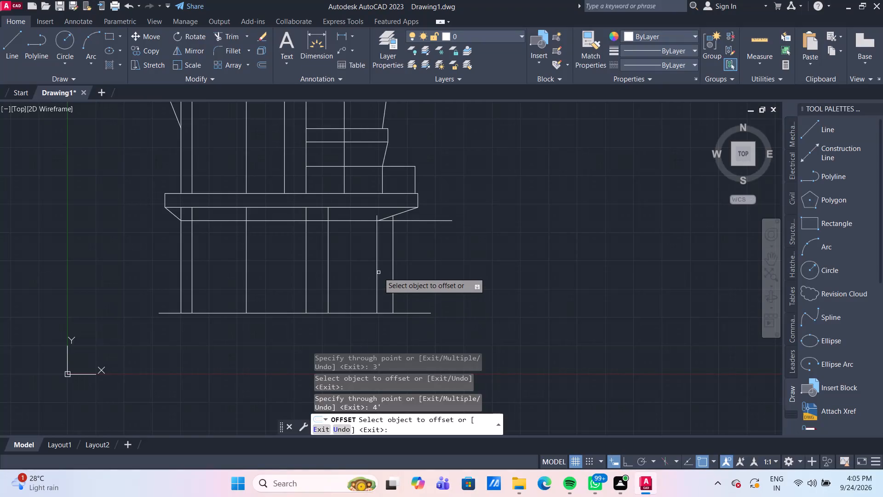
# Offset the lower level's right wall line beneath the bevel 1' inward, toward the middle divisions.
pyautogui.click(378, 272)
pyautogui.write("1'")
pyautogui.press('Return')
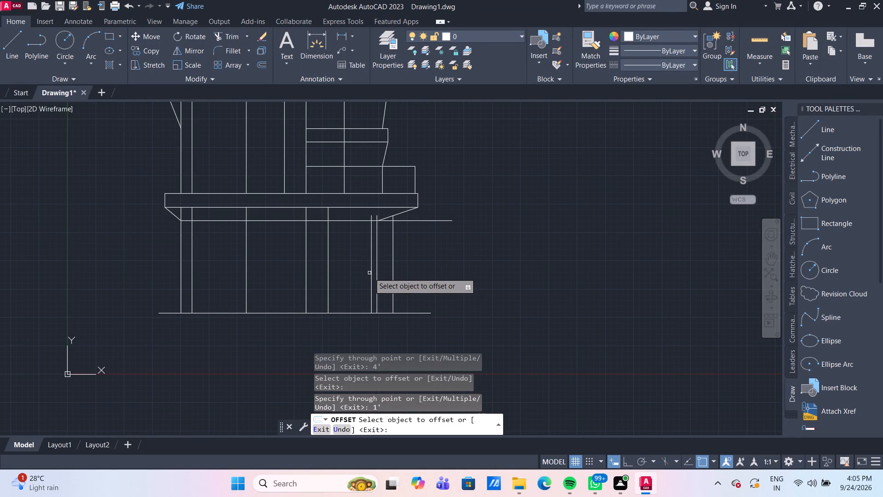
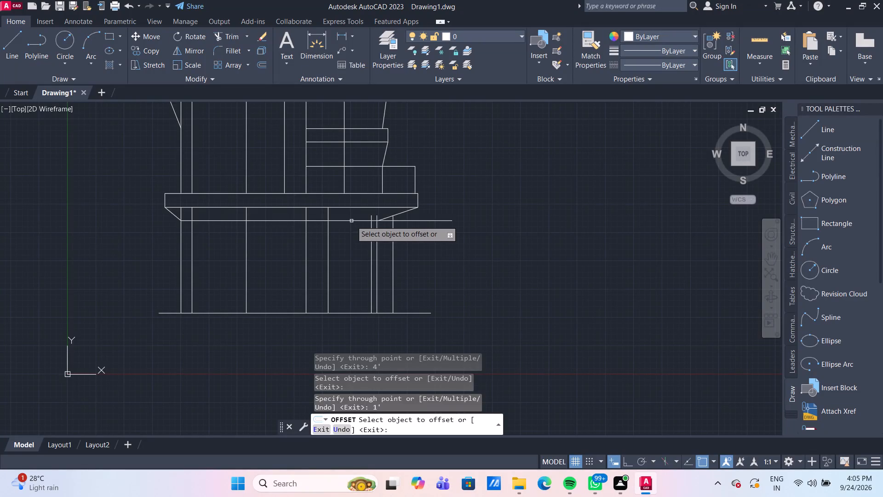
# Offset the horizontal line along the bottom of the lower bevelled band downward into the lower level.
pyautogui.click(351, 221)
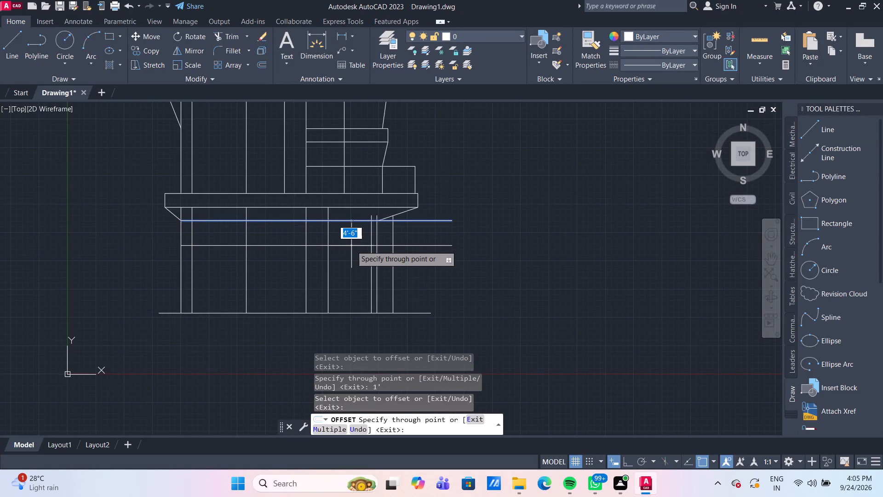
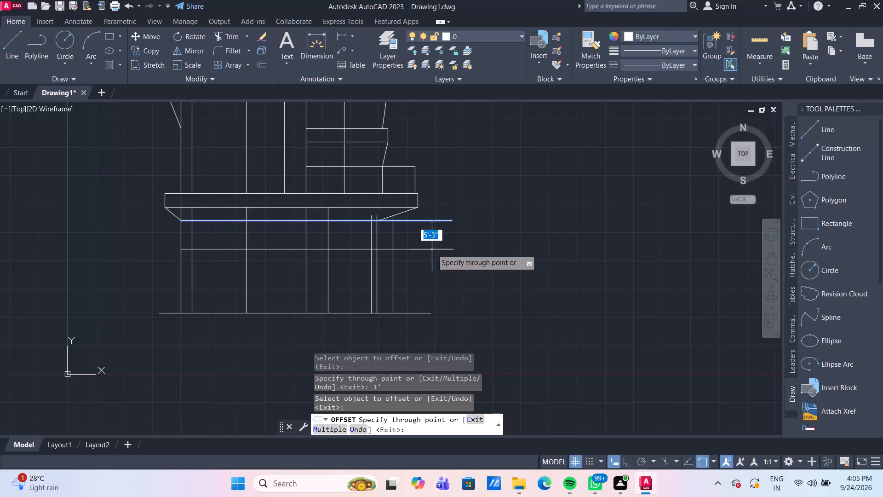
# Place the offset copy of the lower bevelled band's bottom line 4'6" below it in the lower level.
pyautogui.press('4')
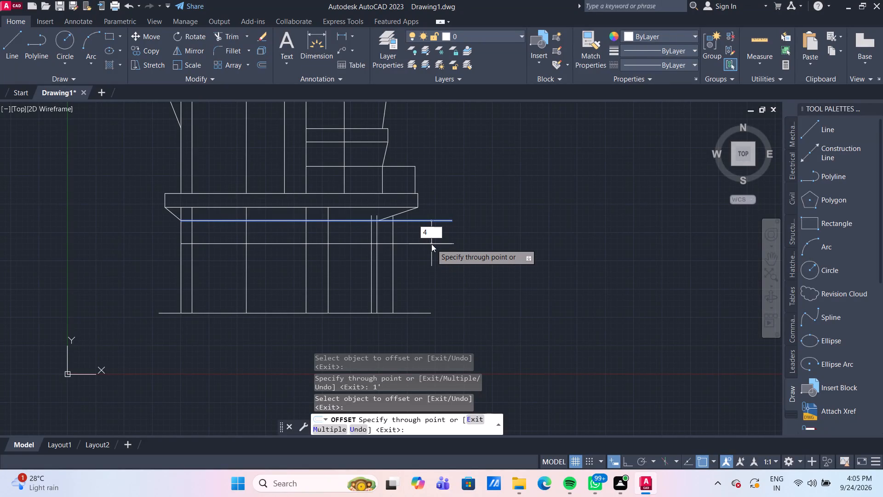
pyautogui.write("'6")
pyautogui.hotkey('shift', '"')
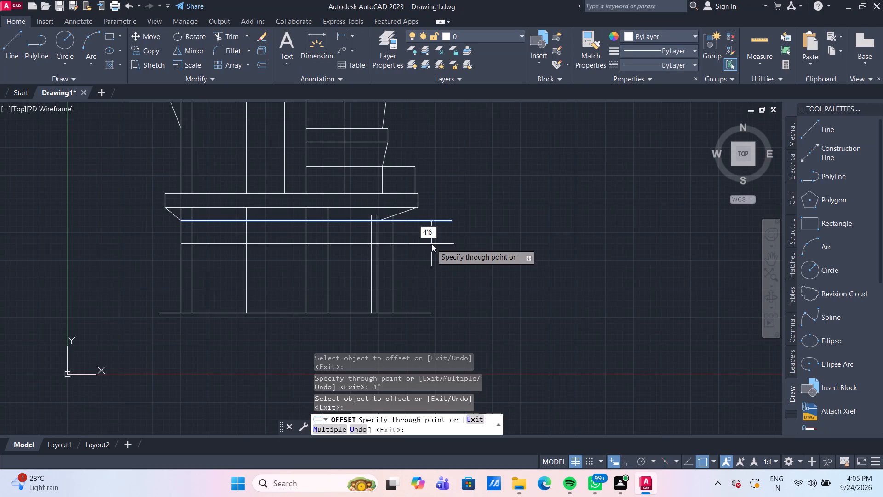
pyautogui.press('Return')
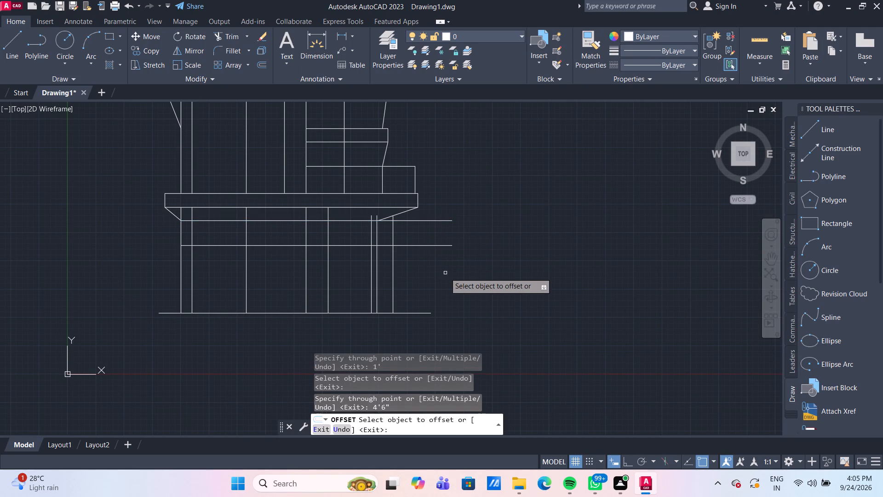
pyautogui.scroll(2, 386, 250)
pyautogui.moveTo(338, 261); pyautogui.dragTo(338, 262, button='middle')
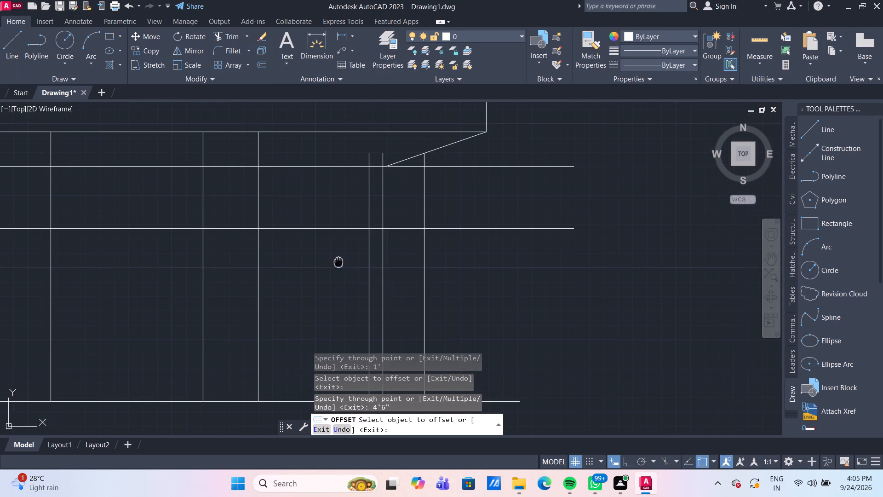
pyautogui.moveTo(338, 262); pyautogui.dragTo(344, 274, button='middle')
pyautogui.scroll(-1, 355, 263)
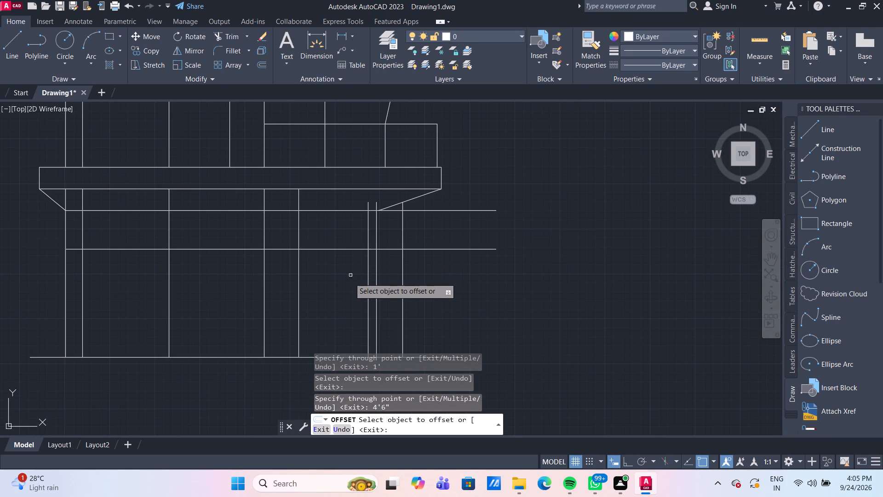
pyautogui.press('Escape')
# Trim the excess line segments around the closely spaced vertical lines near the right end of the lower level.
pyautogui.write('TR')
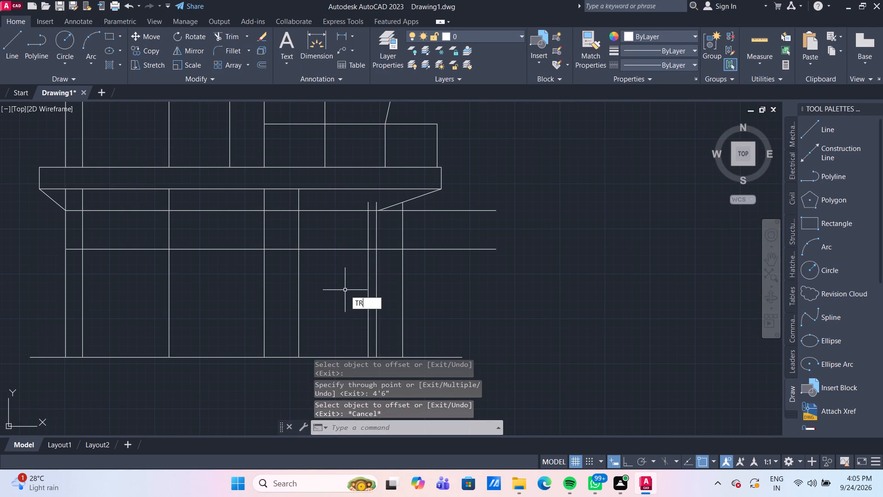
pyautogui.press('Return')
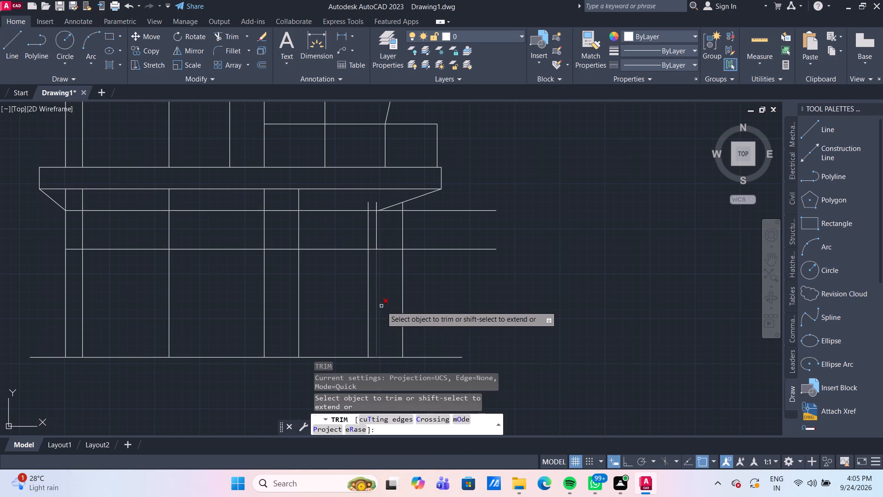
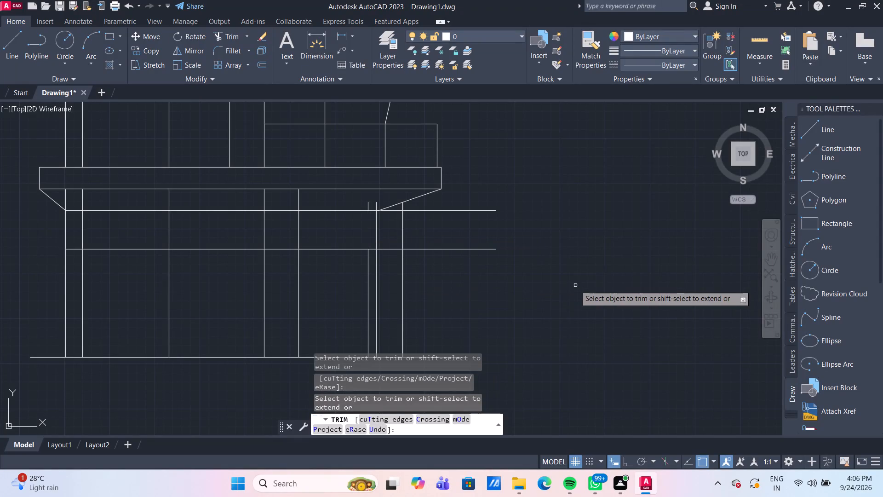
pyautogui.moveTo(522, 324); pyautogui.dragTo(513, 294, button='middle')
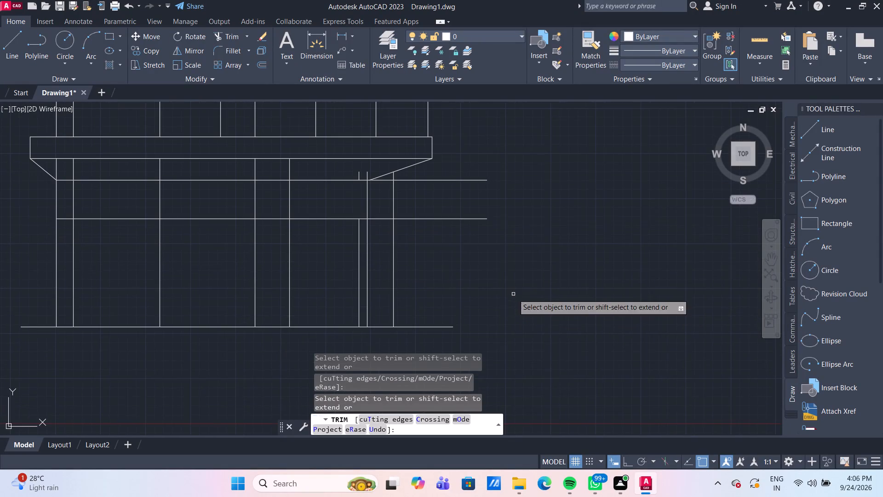
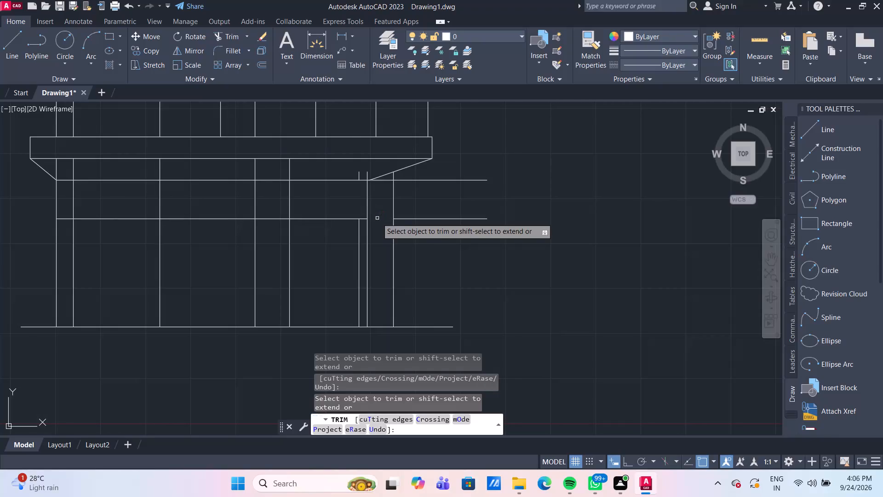
# Trim off the two short vertical stubs projecting above the lower level's upper horizontal line, beside the right bevel's lower end.
pyautogui.scroll(1, 351, 171)
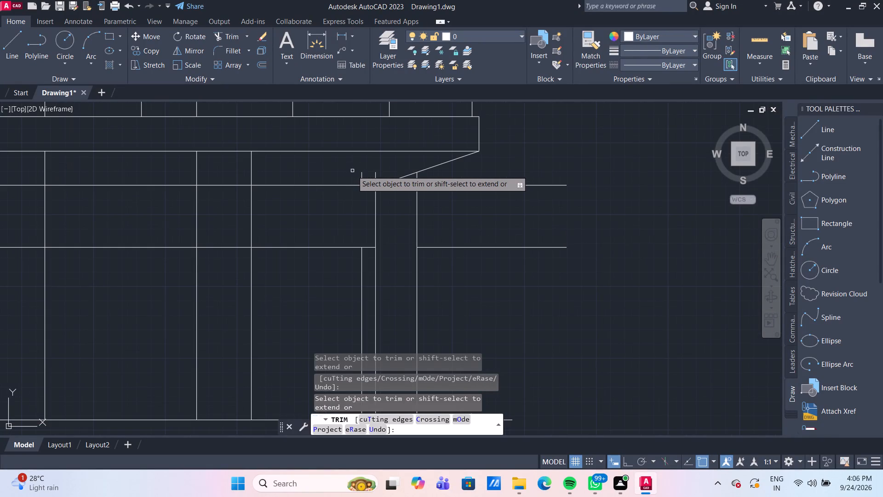
pyautogui.click(363, 174)
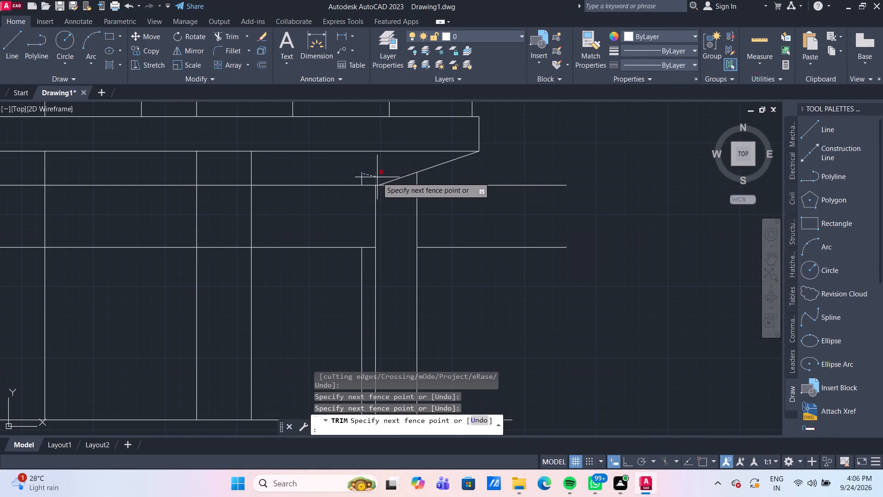
pyautogui.click(377, 177)
pyautogui.moveTo(368, 176); pyautogui.dragTo(364, 174)
pyautogui.click(357, 173)
# Trim the lower level's second horizontal line out of the narrow bay between the two middle vertical wall lines.
pyautogui.scroll(-1, 357, 173)
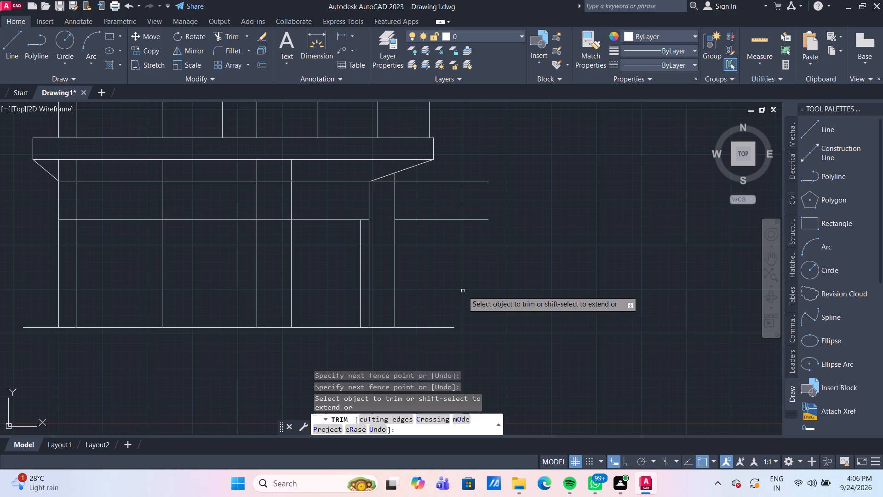
pyautogui.click(270, 220)
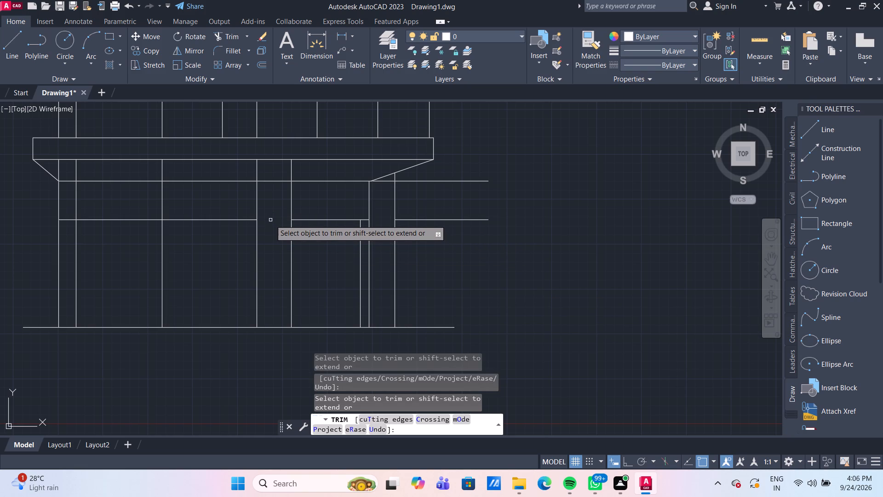
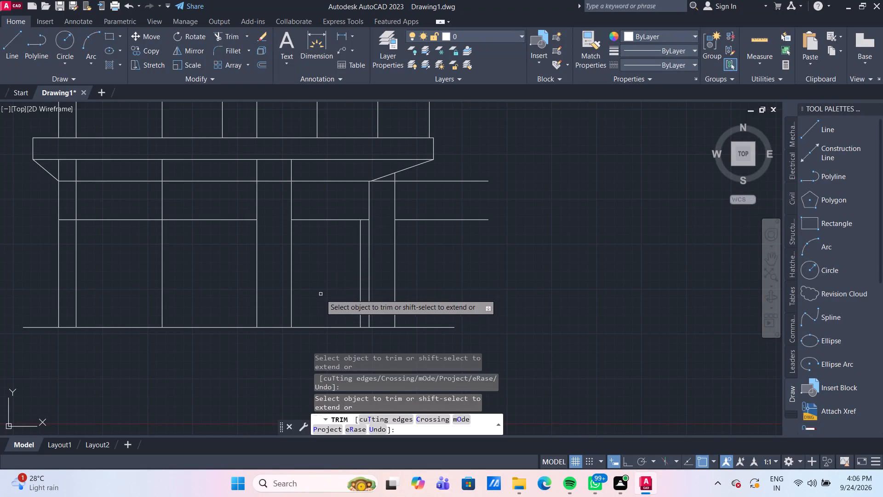
# Undo the last trim of the lower level's second horizontal line in the narrow middle bay.
pyautogui.scroll(-1, 320, 294)
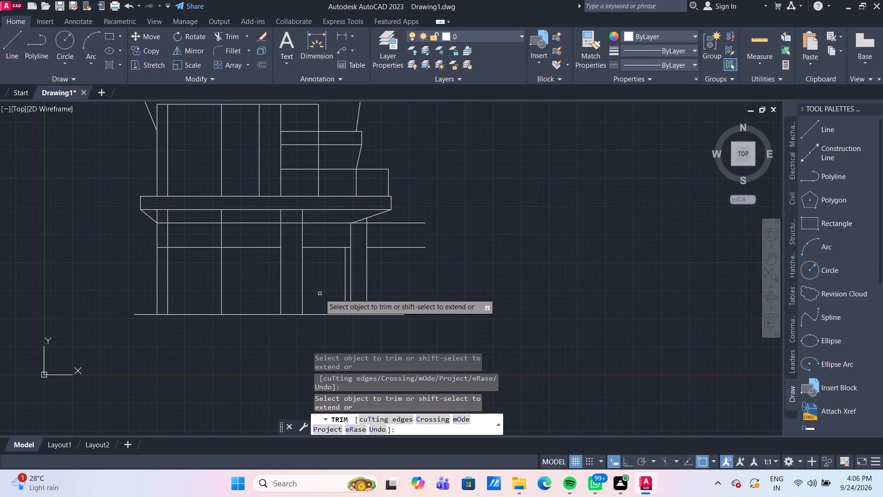
pyautogui.moveTo(320, 294); pyautogui.dragTo(334, 317, button='middle')
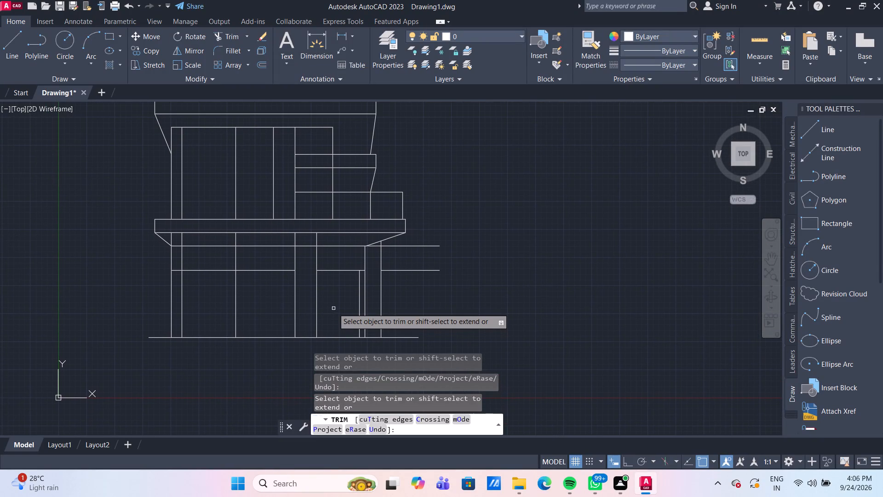
pyautogui.hotkey('ctrl', 'z')
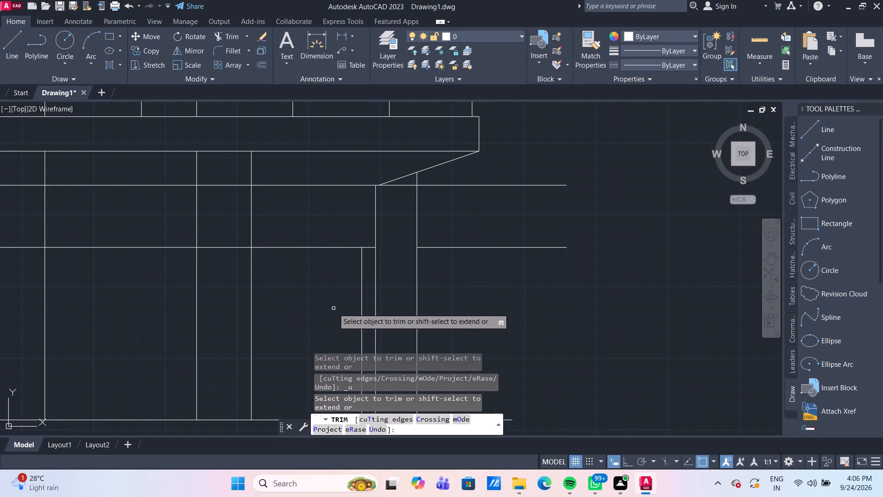
# Trim the lower level's second horizontal line out of the wide bay just left of the two middle vertical wall lines.
pyautogui.scroll(-2, 316, 302)
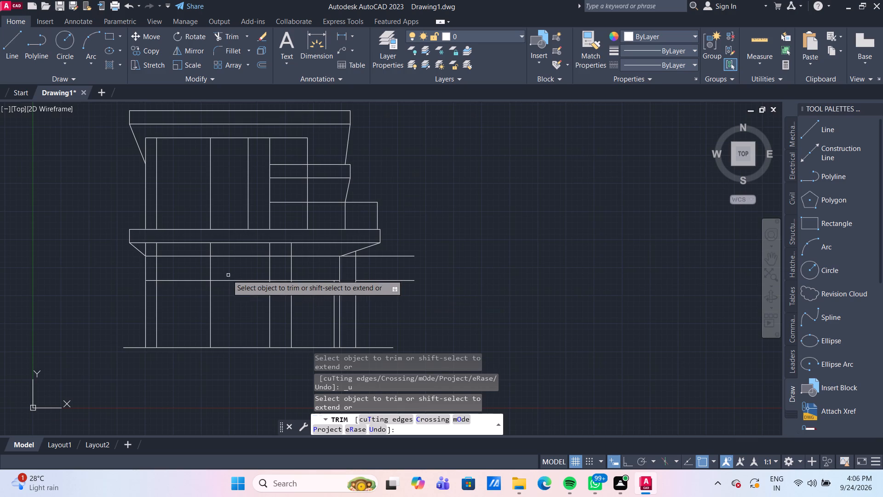
pyautogui.click(237, 281)
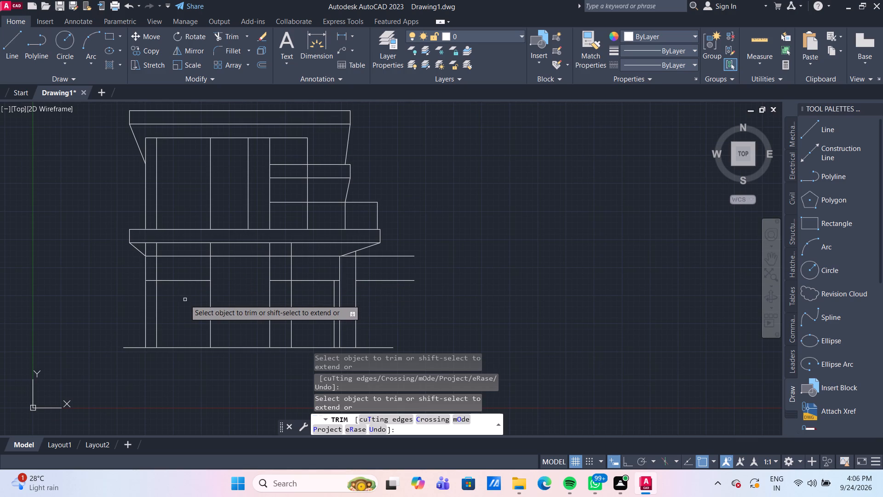
pyautogui.press('Escape')
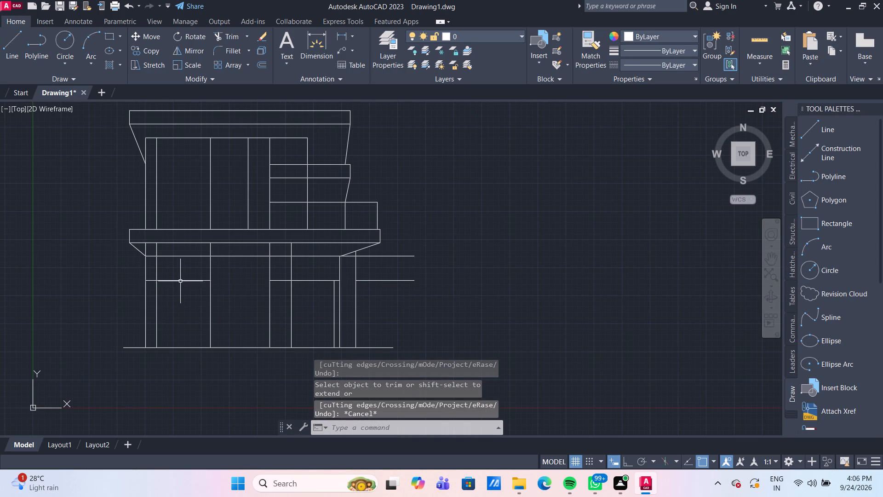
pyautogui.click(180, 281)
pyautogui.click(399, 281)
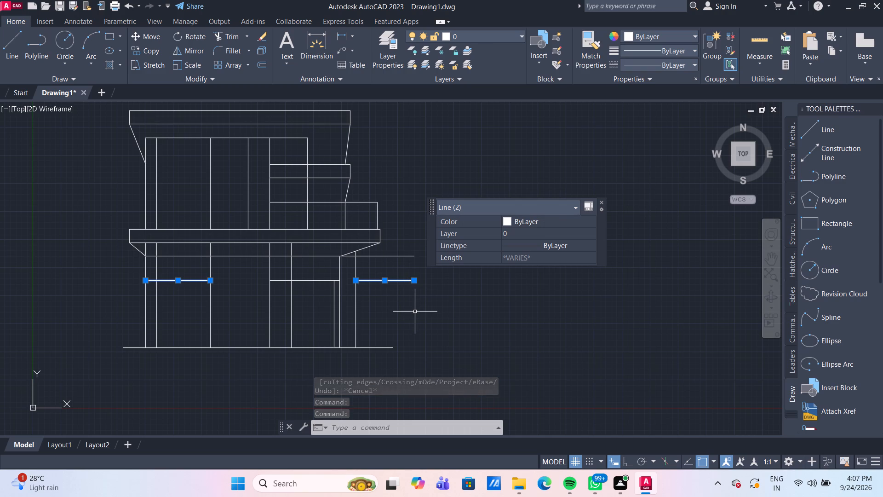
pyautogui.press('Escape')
# Erase the leftover piece of the lower level's second horizontal line between the left outer wall and the next bay line.
pyautogui.click(193, 282)
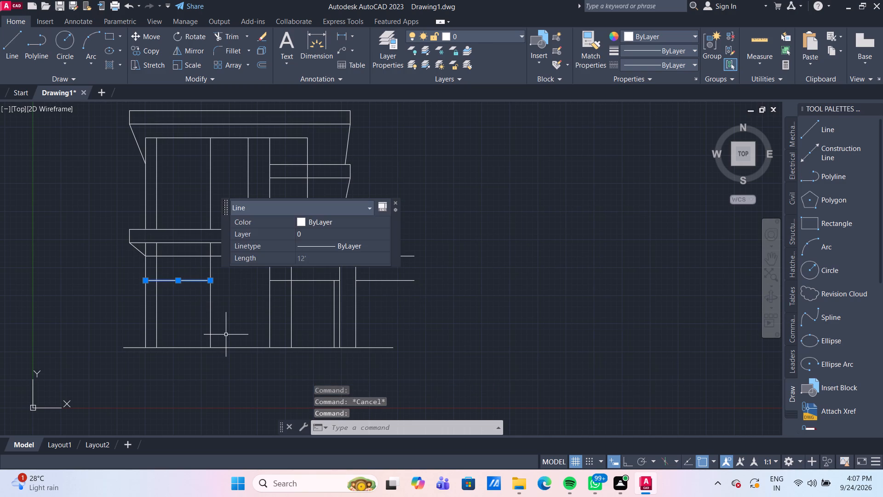
pyautogui.press('Delete')
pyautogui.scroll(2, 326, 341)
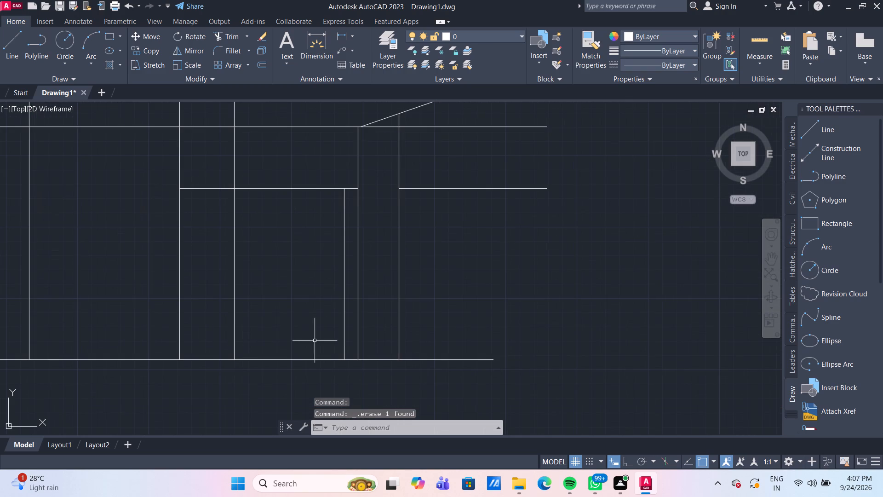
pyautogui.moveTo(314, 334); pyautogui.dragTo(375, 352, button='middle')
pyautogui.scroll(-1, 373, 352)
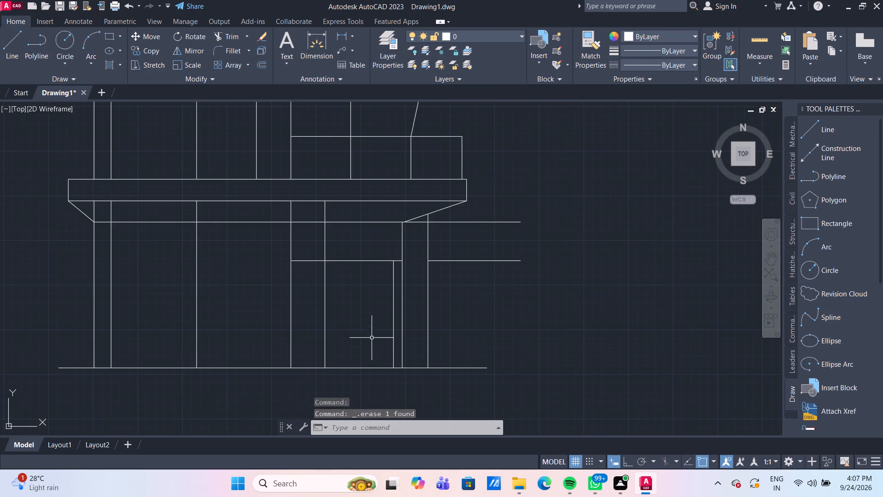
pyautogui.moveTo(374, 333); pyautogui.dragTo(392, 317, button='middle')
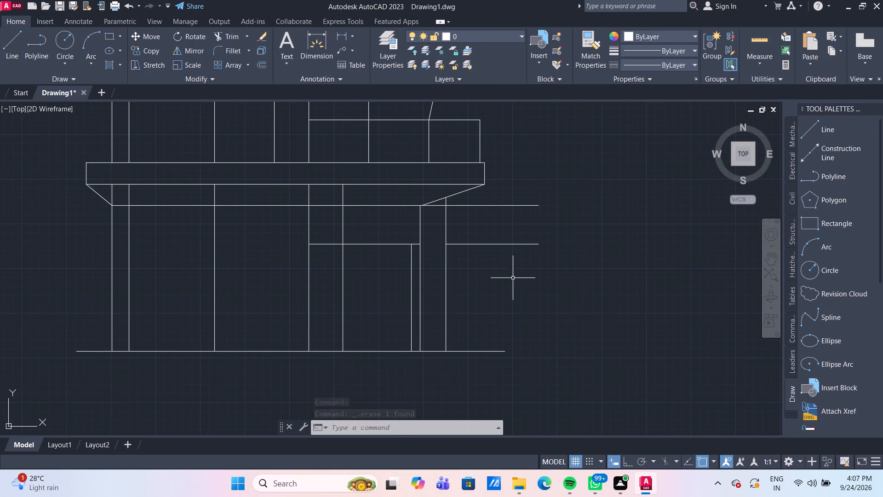
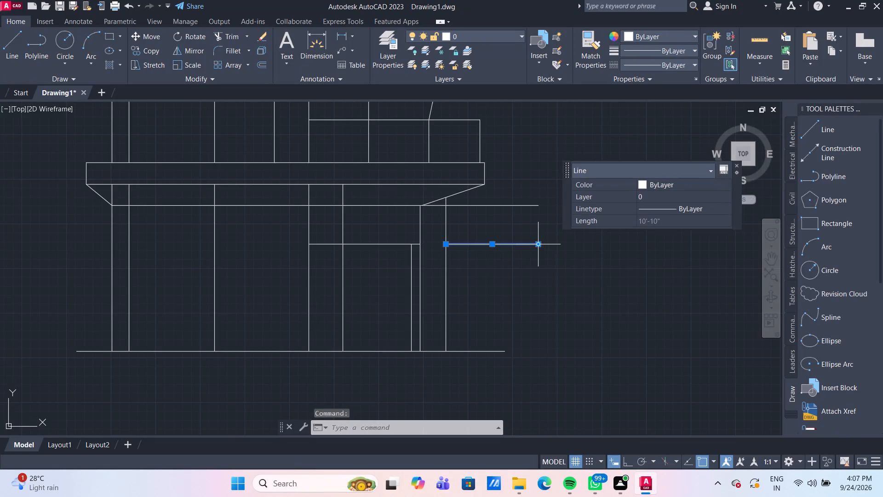
# Stretch the free end of the horizontal line beyond the lower level's right outer wall 9'2" further outward.
pyautogui.click(539, 245)
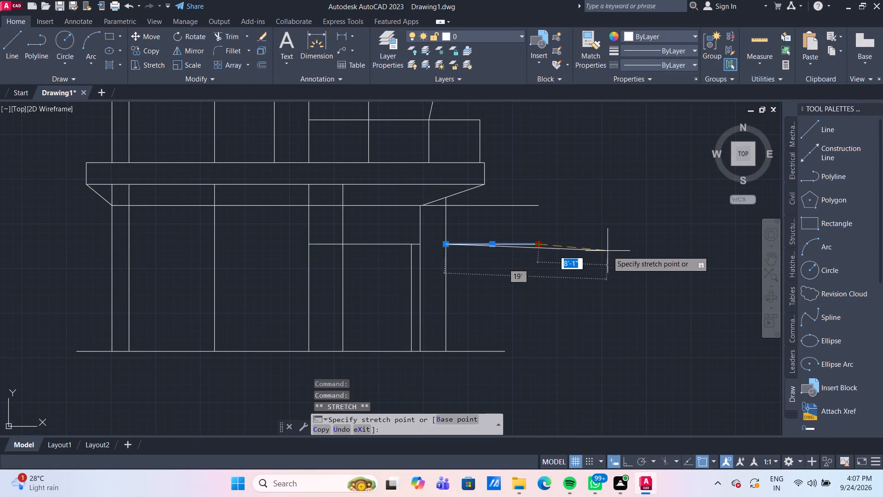
pyautogui.scroll(-2, 611, 250)
pyautogui.moveTo(635, 250); pyautogui.dragTo(505, 250, button='middle')
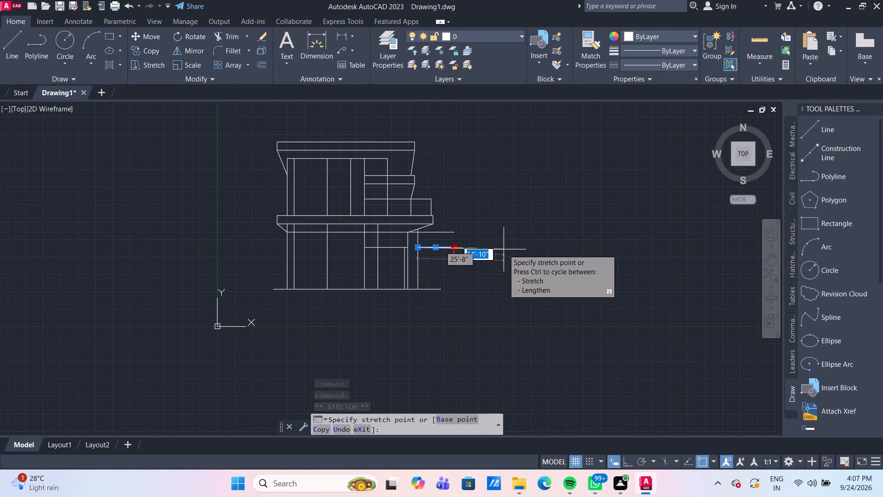
pyautogui.scroll(1, 504, 249)
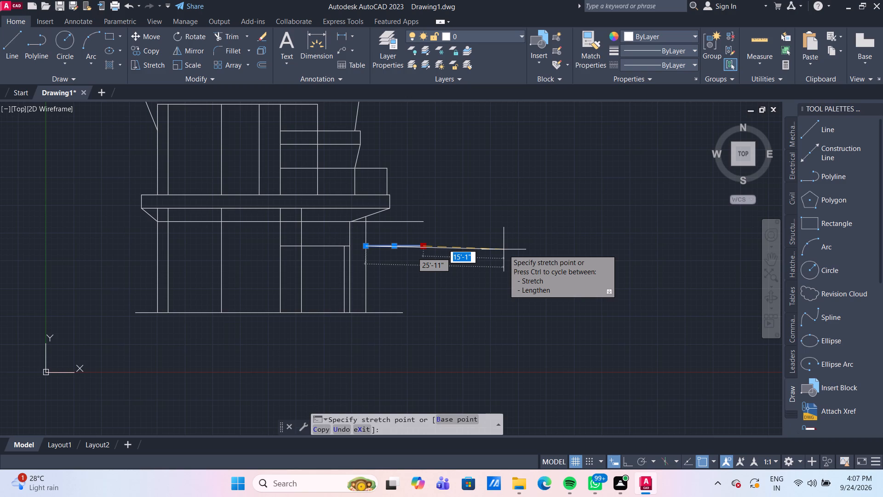
pyautogui.write("9'")
pyautogui.write('2"')
pyautogui.press('Return')
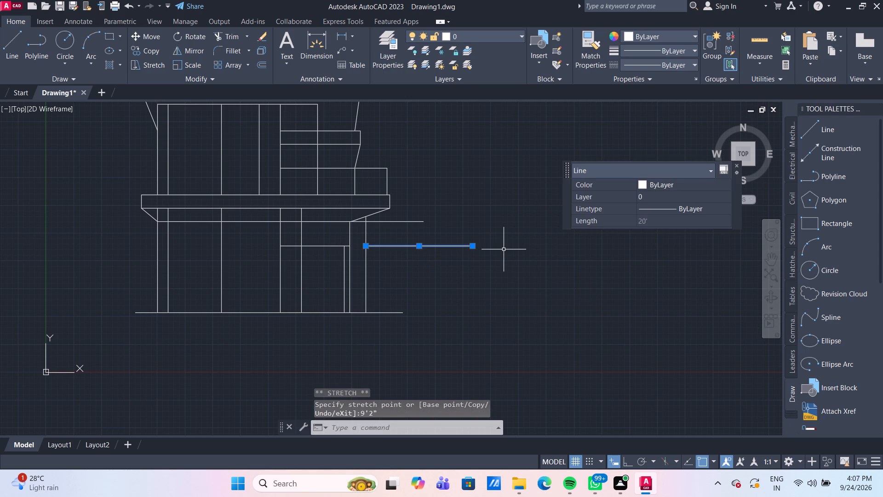
pyautogui.press('Escape')
pyautogui.click(426, 247)
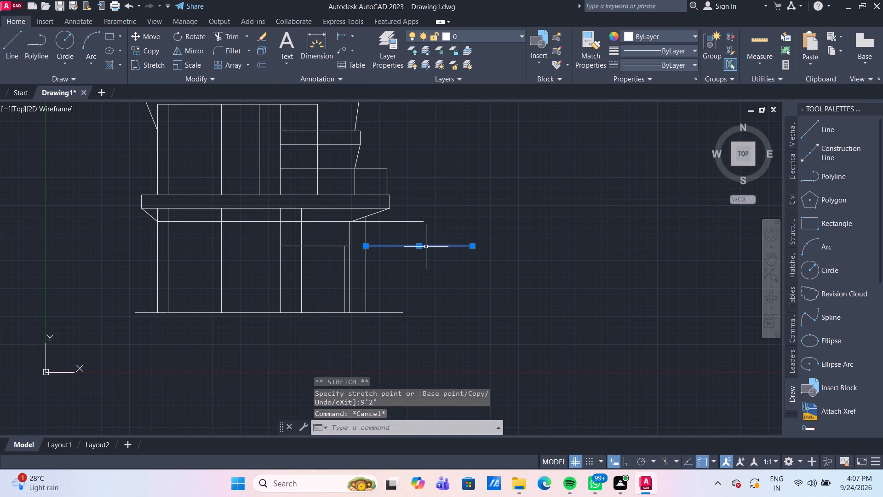
pyautogui.press('Escape')
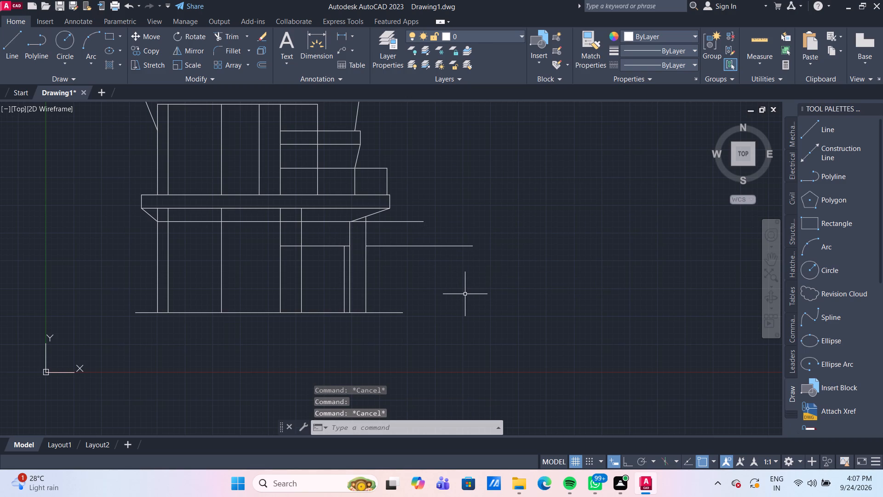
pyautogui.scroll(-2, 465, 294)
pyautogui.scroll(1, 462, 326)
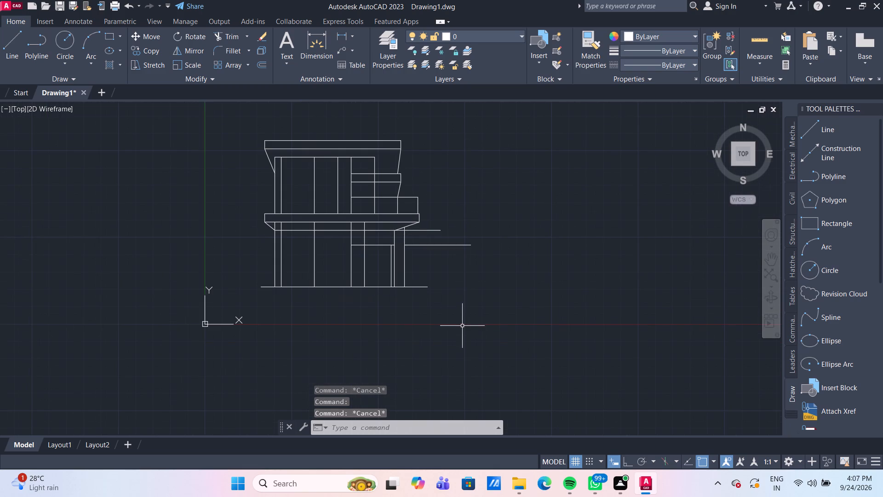
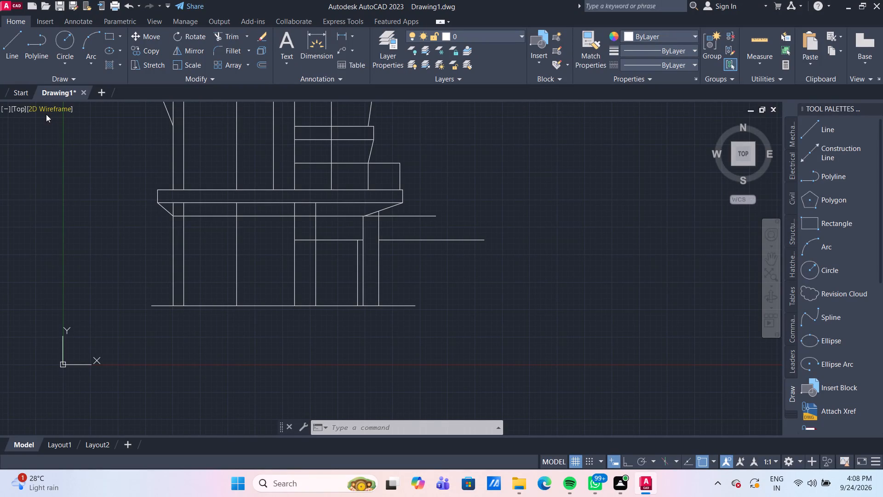
# Stretch the free end of the side extension's upper horizontal line 4' further outward.
pyautogui.click(469, 239)
pyautogui.click(482, 240)
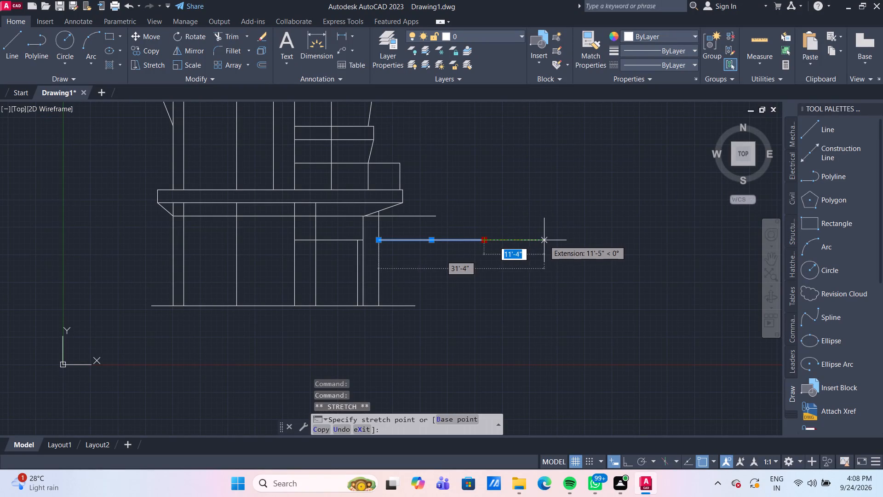
pyautogui.write("4'")
pyautogui.press('Return')
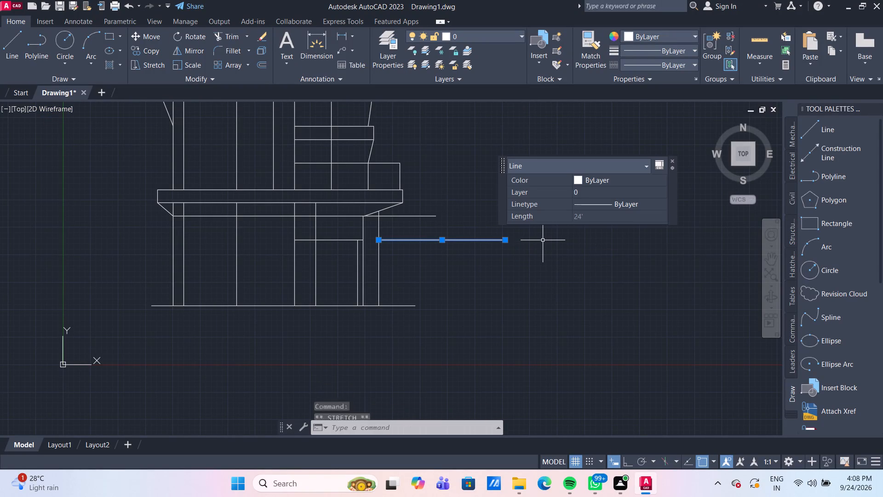
pyautogui.press('Escape')
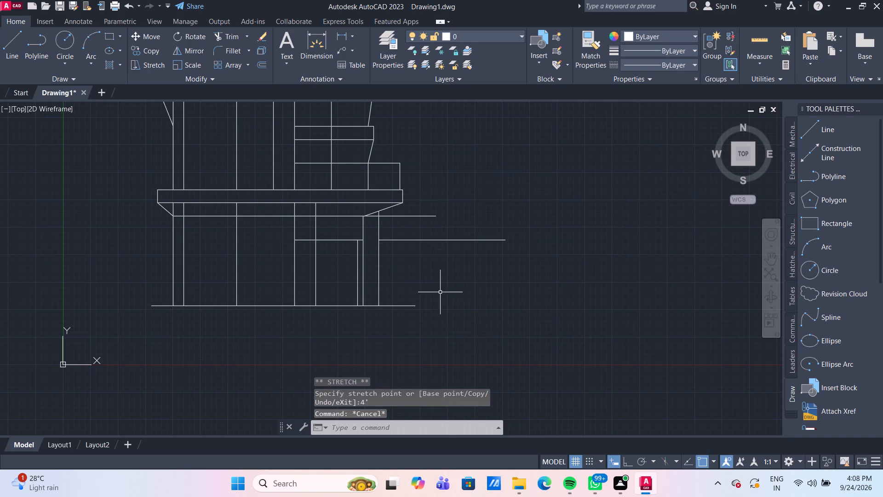
# Stretch the ground line's end on the extension side past the upper line's end, making it about 68'5" long.
pyautogui.click(7, 50)
pyautogui.press('Escape')
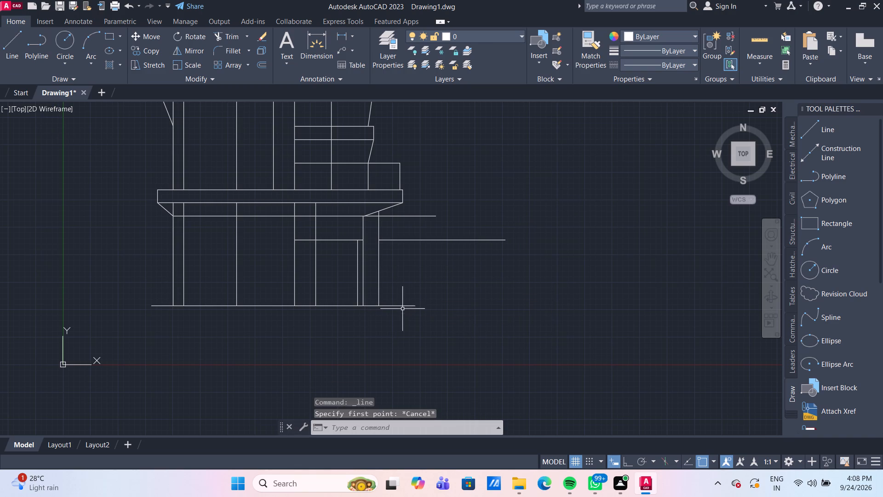
pyautogui.click(403, 307)
pyautogui.click(415, 306)
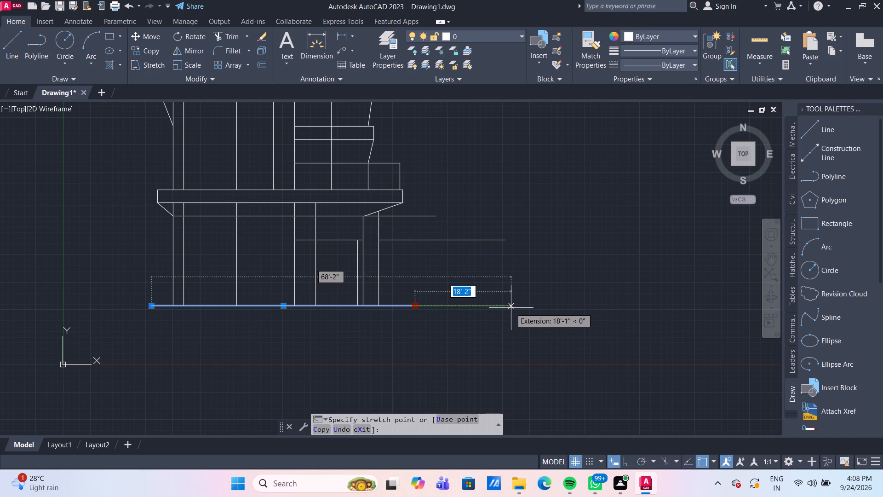
pyautogui.click(512, 308)
pyautogui.press('Escape')
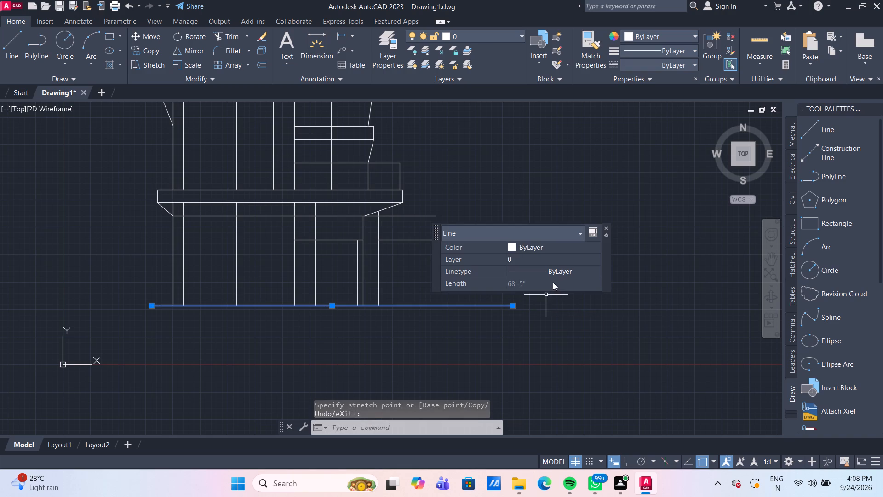
pyautogui.press('Escape')
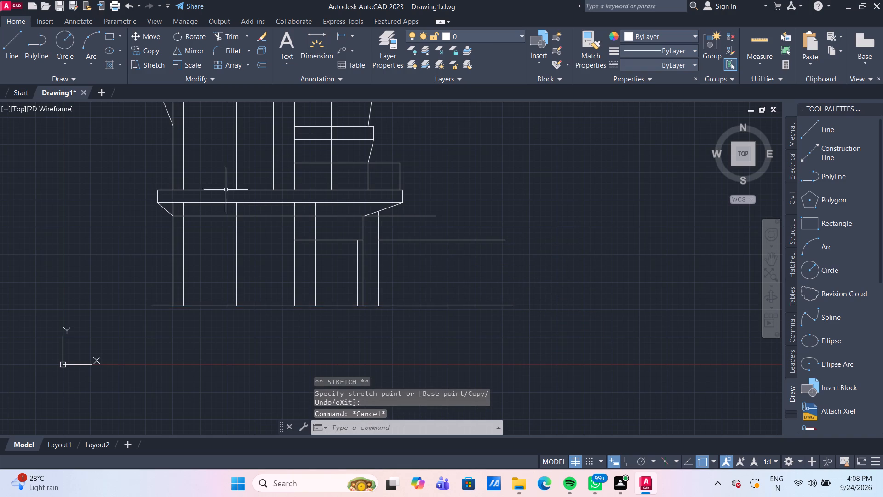
# Draw the side extension's 12'6" outer wall line from the upper line's free end straight down to the ground line.
pyautogui.click(18, 53)
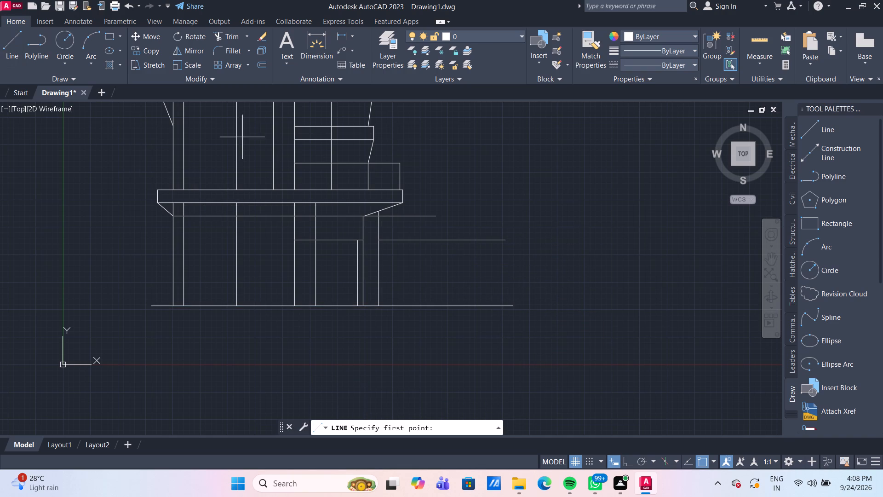
pyautogui.click(504, 242)
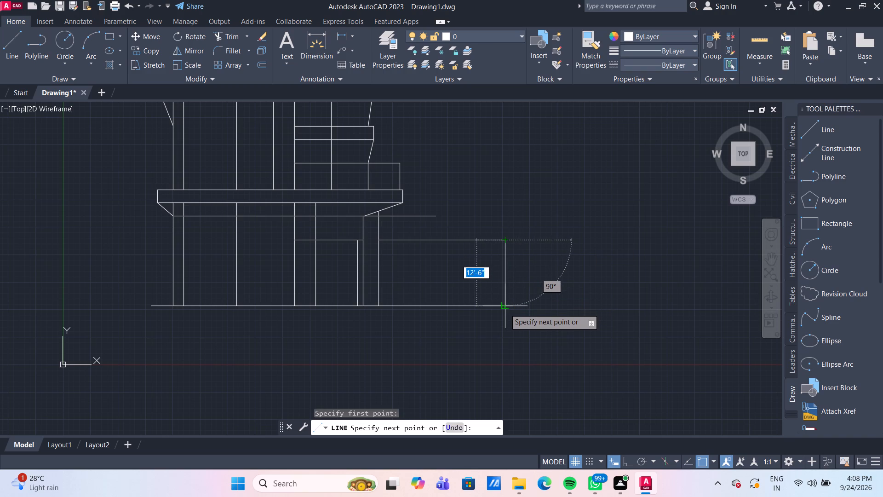
pyautogui.click(505, 309)
pyautogui.press('Escape')
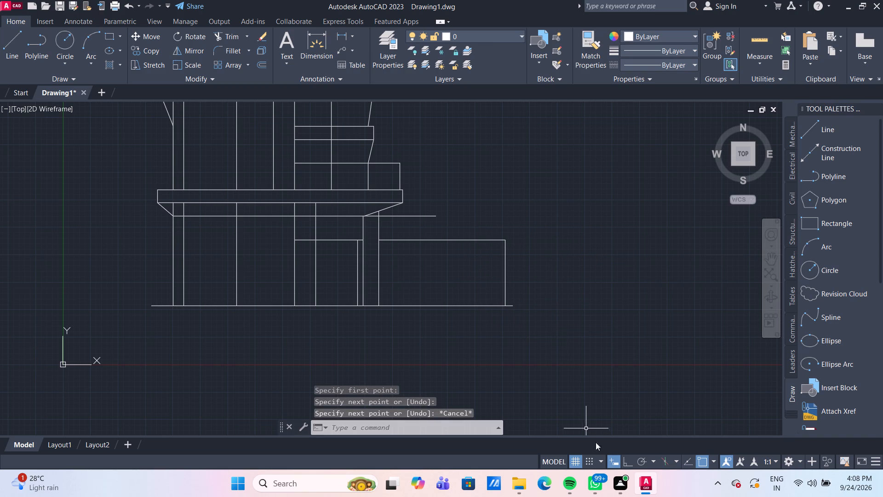
# Turn on Ortho mode for further drafting around the side extension.
pyautogui.click(622, 463)
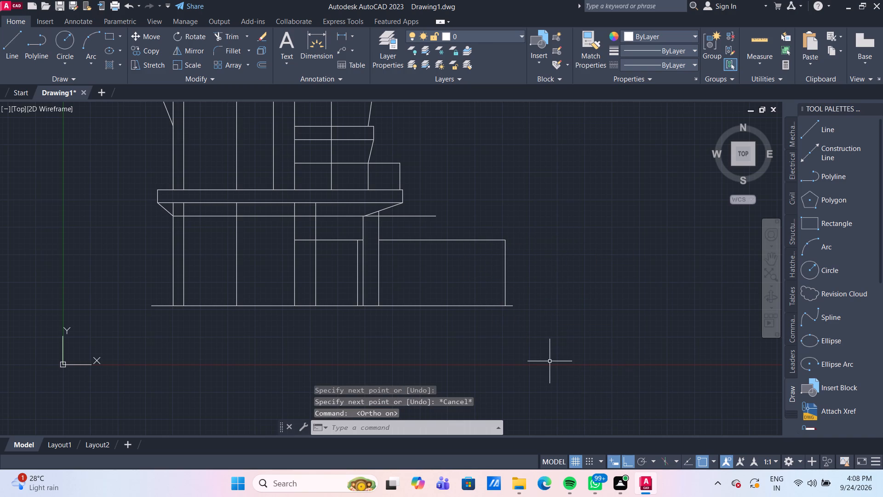
pyautogui.scroll(1, 423, 306)
pyautogui.moveTo(423, 301); pyautogui.dragTo(423, 258, button='middle')
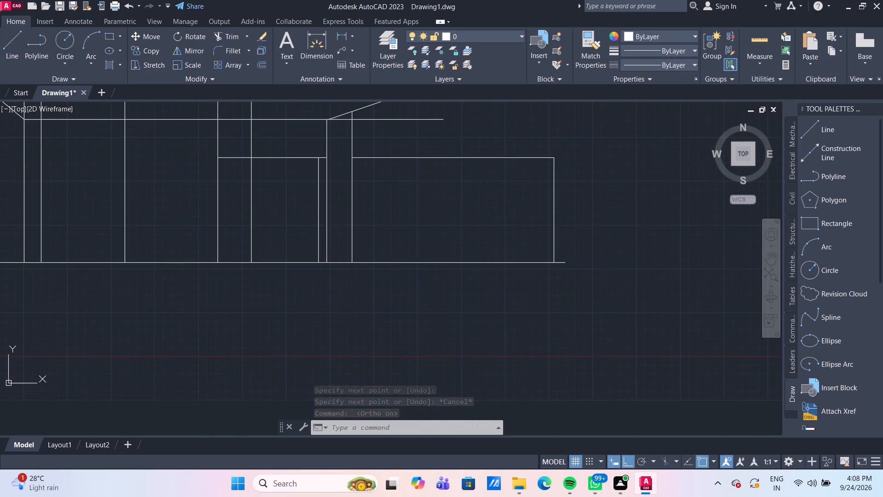
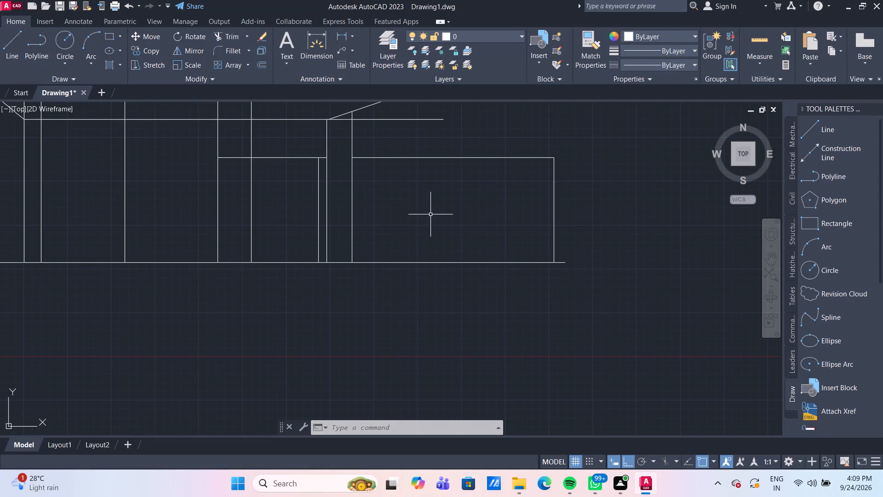
# Stretch the free end of the horizontal line under the sloped overhang about 15' outward, past the side extension's outer wall.
pyautogui.moveTo(431, 215); pyautogui.dragTo(410, 273, button='middle')
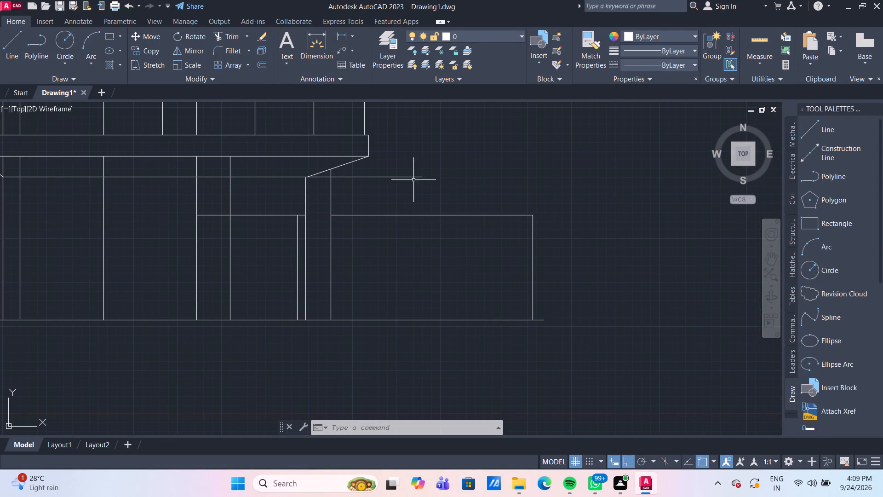
pyautogui.click(414, 176)
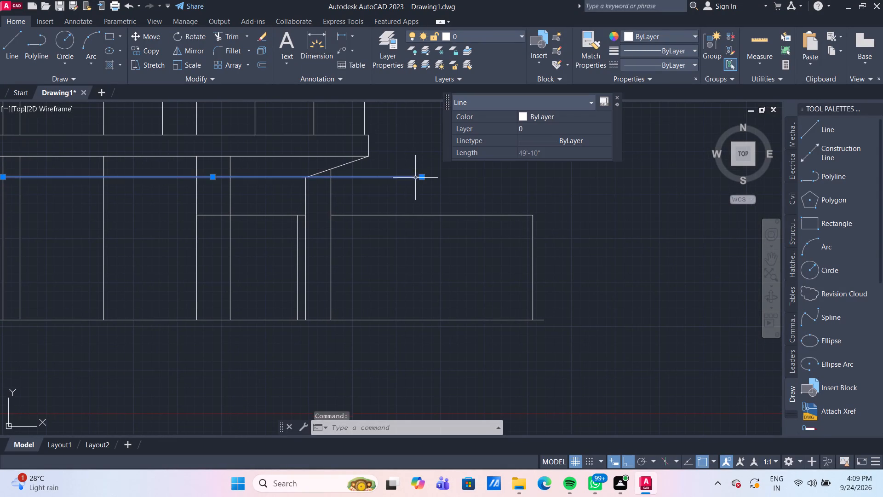
pyautogui.click(422, 179)
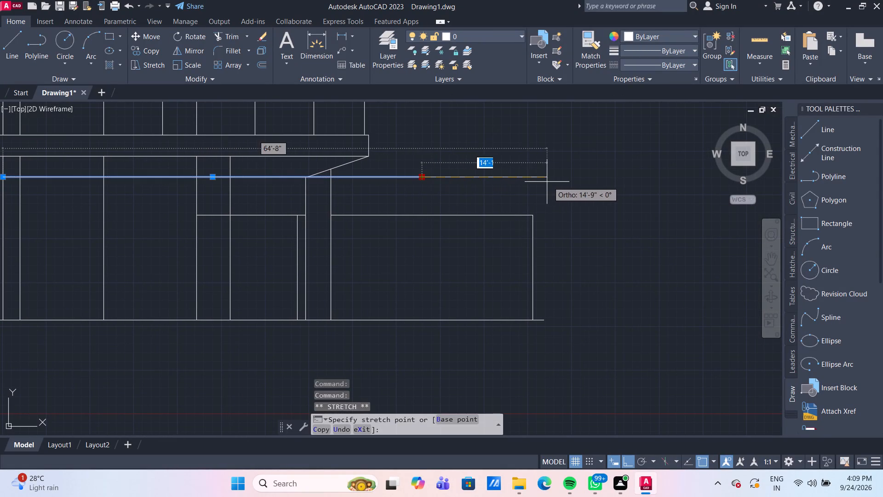
pyautogui.click(550, 182)
pyautogui.press('Escape')
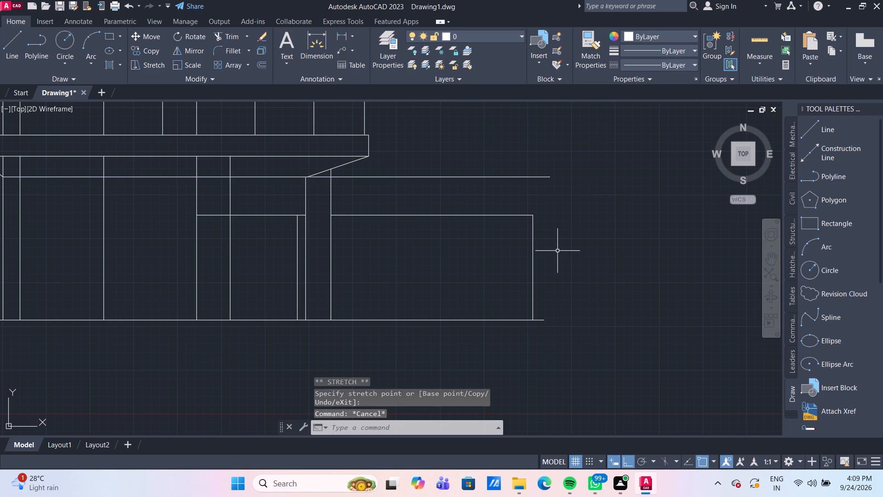
# Extend the side extension's outer wall up to the stretched horizontal line and trim that line's overhang beyond the wall.
pyautogui.write('TR')
pyautogui.press('Return')
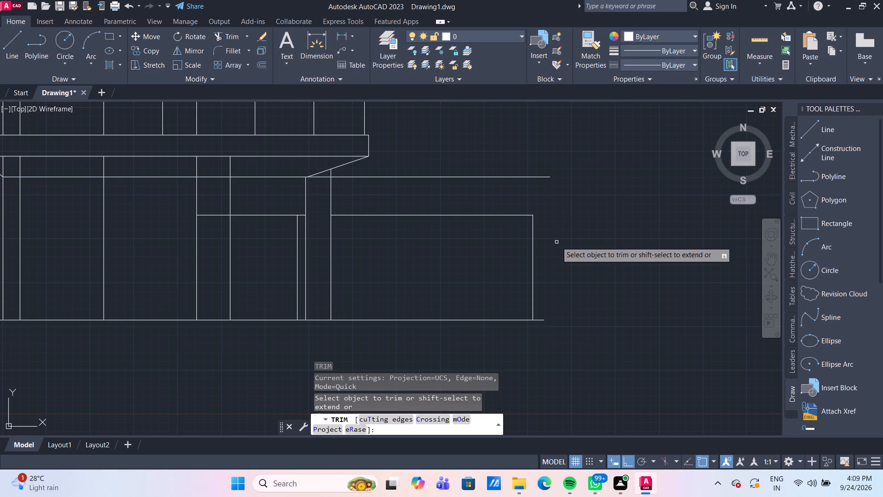
pyautogui.keyDown('shift'); pyautogui.click(533, 230); pyautogui.keyUp('shift')
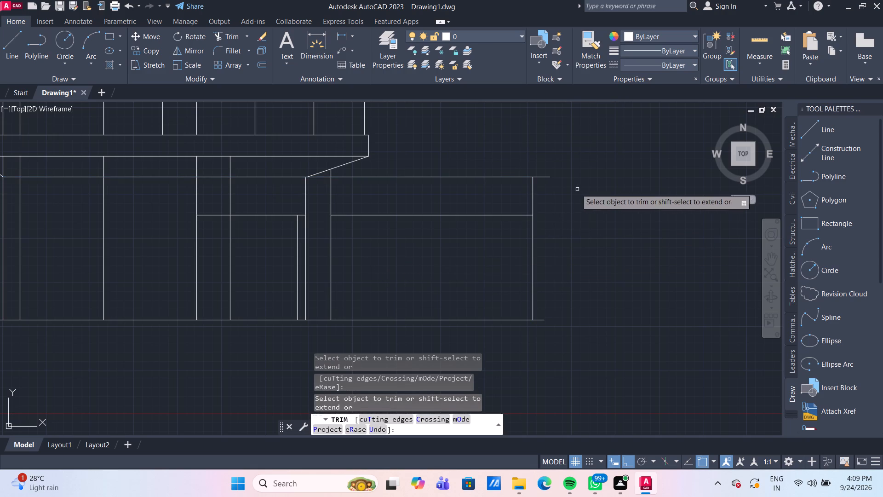
pyautogui.click(545, 178)
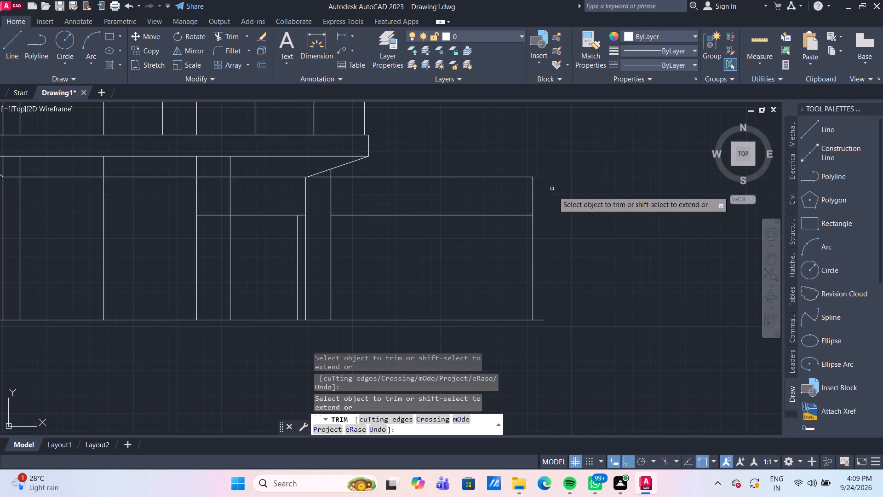
pyautogui.scroll(-3, 577, 296)
pyautogui.scroll(2, 585, 320)
pyautogui.scroll(1, 553, 277)
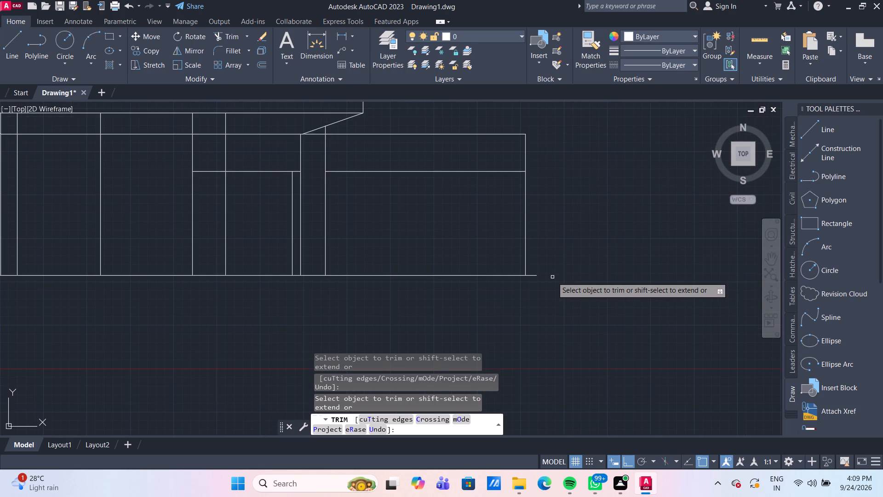
pyautogui.scroll(-1, 552, 277)
pyautogui.press('Escape')
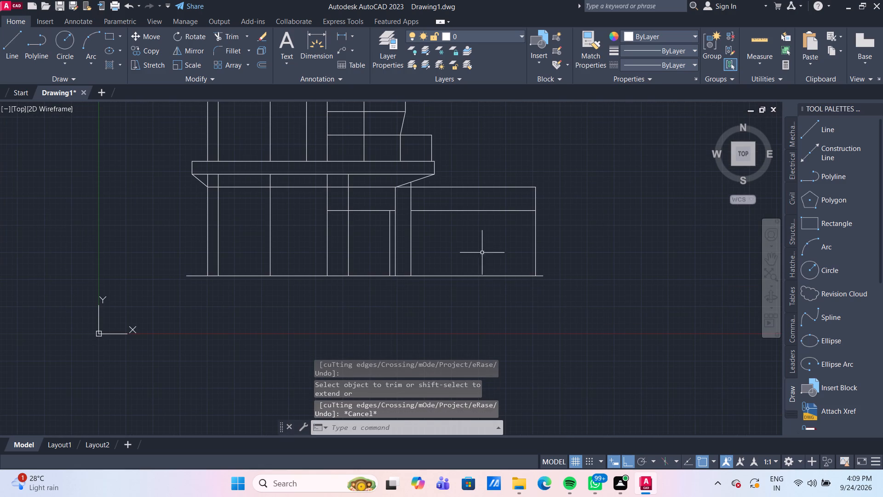
# Move the side extension's 24' inner horizontal line 6" straight down.
pyautogui.click(473, 211)
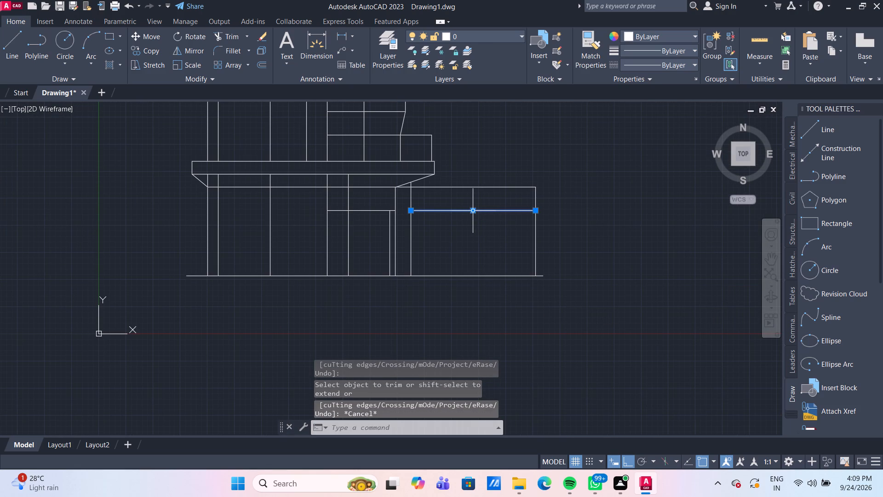
pyautogui.scroll(1, 459, 227)
pyautogui.moveTo(460, 235); pyautogui.dragTo(453, 250, button='middle')
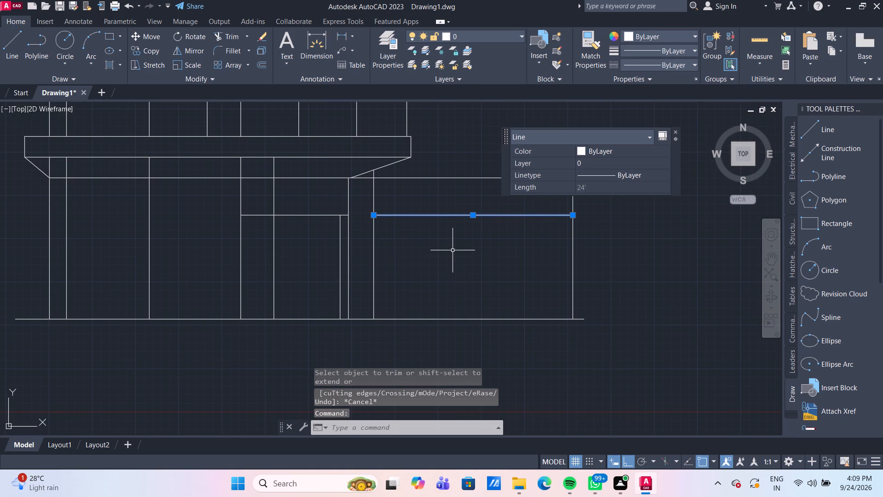
pyautogui.press('m')
pyautogui.press('Return')
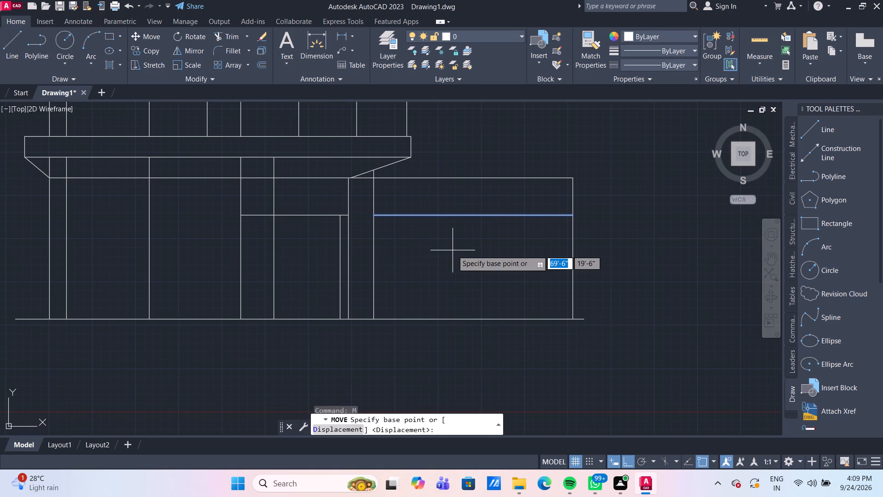
pyautogui.click(376, 217)
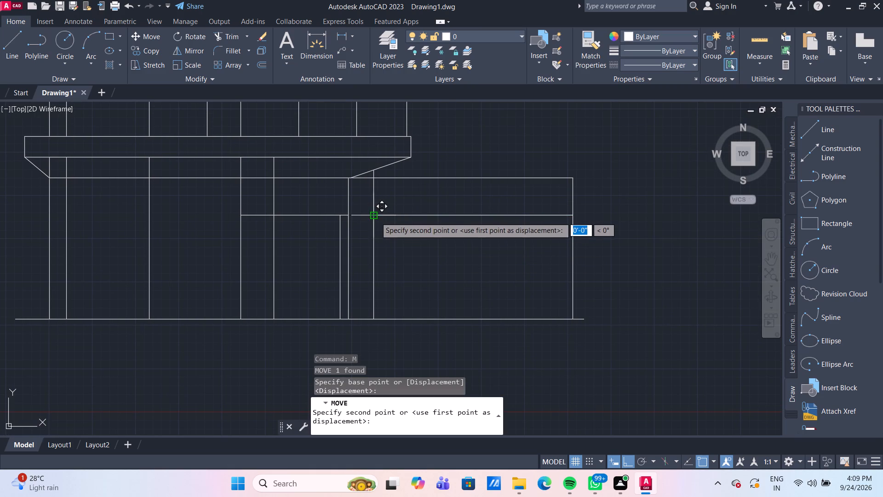
pyautogui.write('6"')
pyautogui.press('Return')
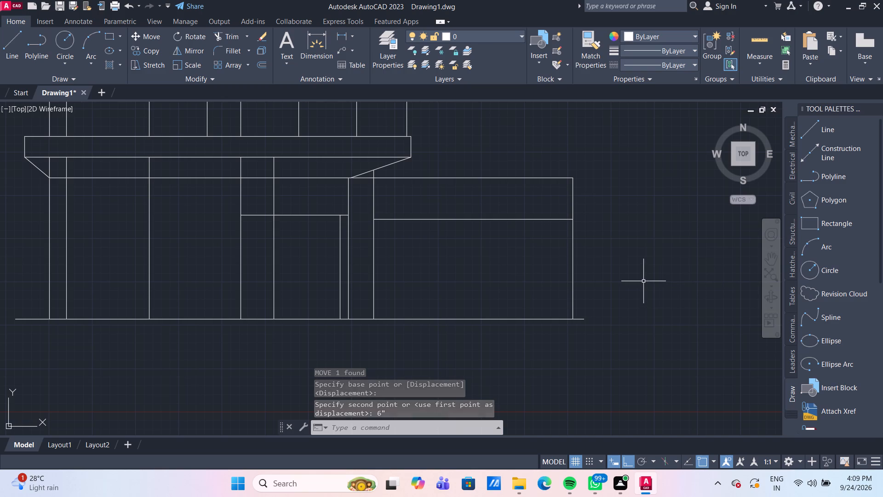
# Offset the side extension's outer wall line 4' inward, toward the house.
pyautogui.press('o')
pyautogui.press('Return')
pyautogui.press('Return')
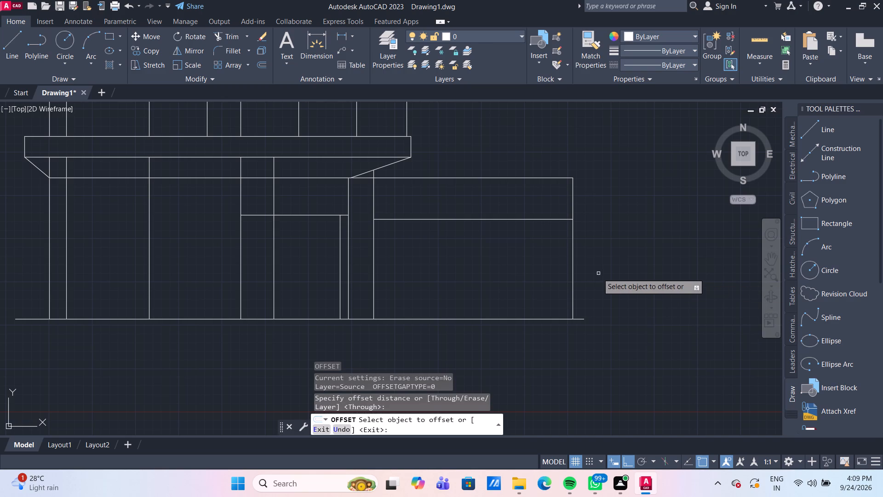
pyautogui.click(573, 260)
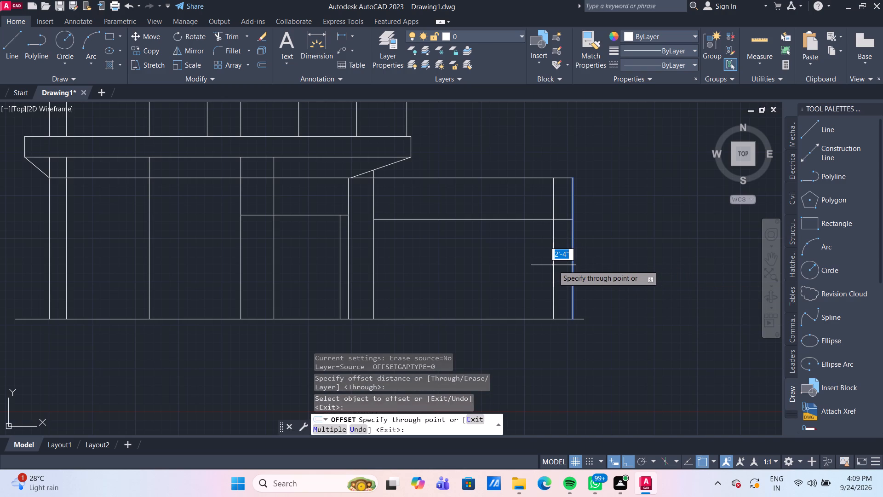
pyautogui.write("4'")
pyautogui.press('Return')
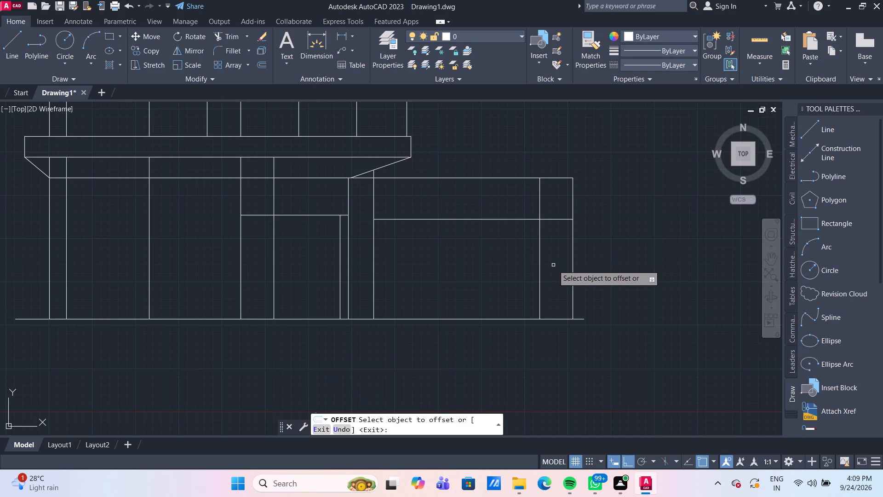
# Offset the vertical wall line where the side extension meets the house 2' into the extension.
pyautogui.click(373, 260)
pyautogui.write("2'")
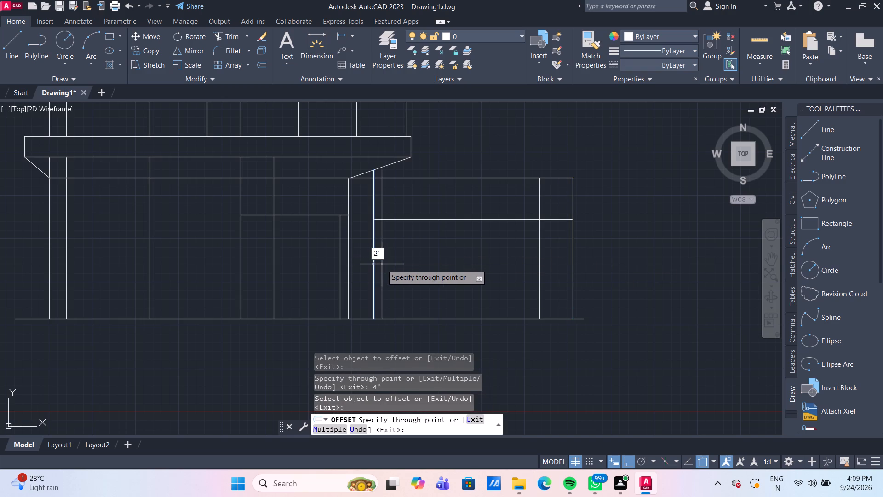
pyautogui.press('Return')
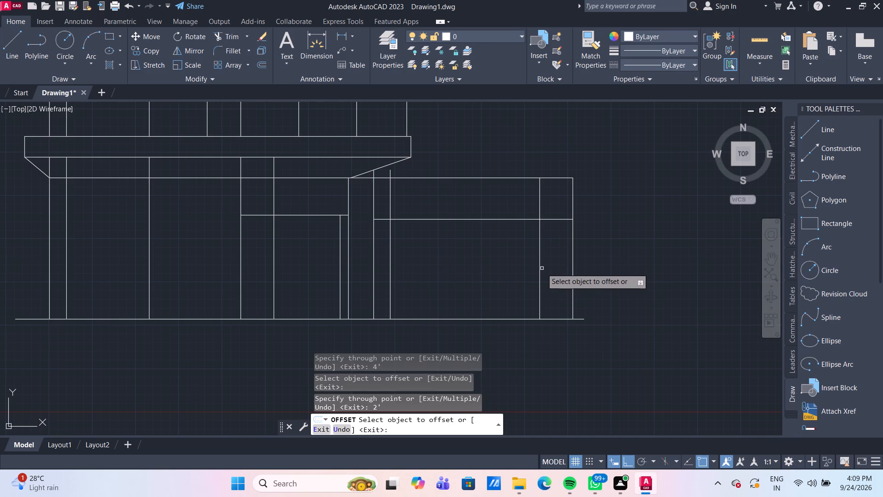
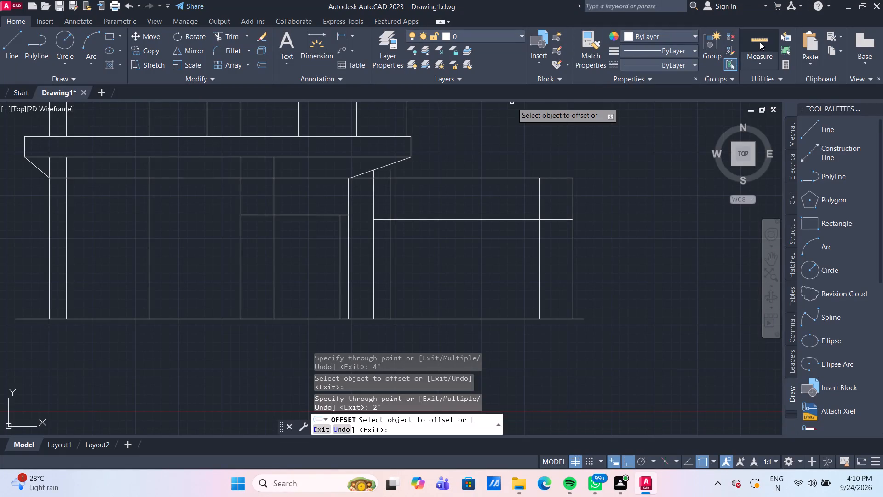
# Quick-measure the opening between the side extension's two inner vertical lines.
pyautogui.click(760, 41)
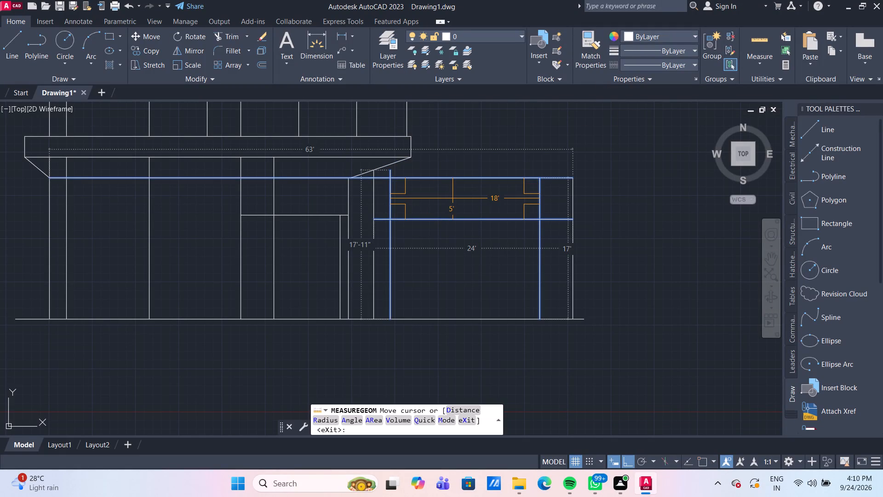
pyautogui.press('Escape')
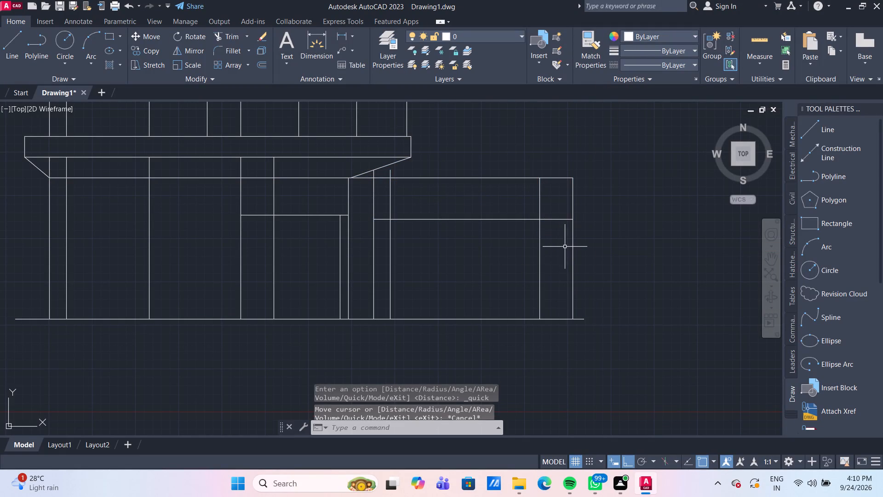
# Move the side extension's inner vertical line nearest the outer wall 1' horizontally toward the house.
pyautogui.click(538, 257)
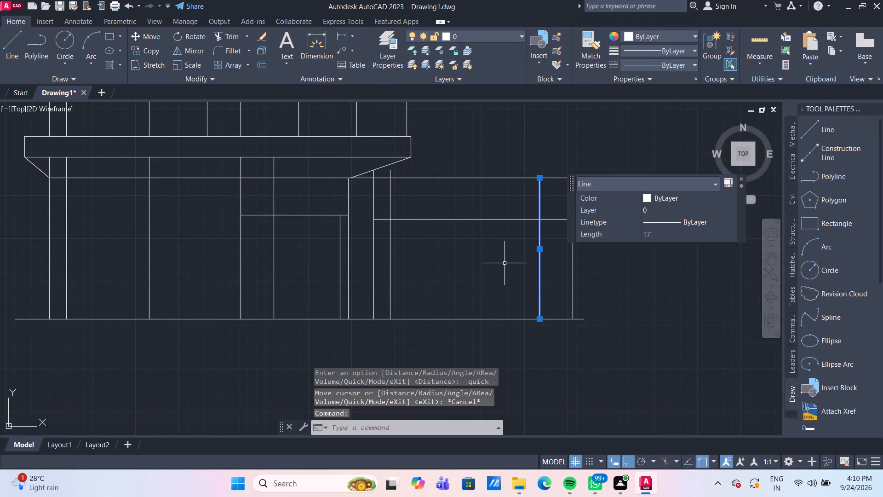
pyautogui.press('m')
pyautogui.press('Return')
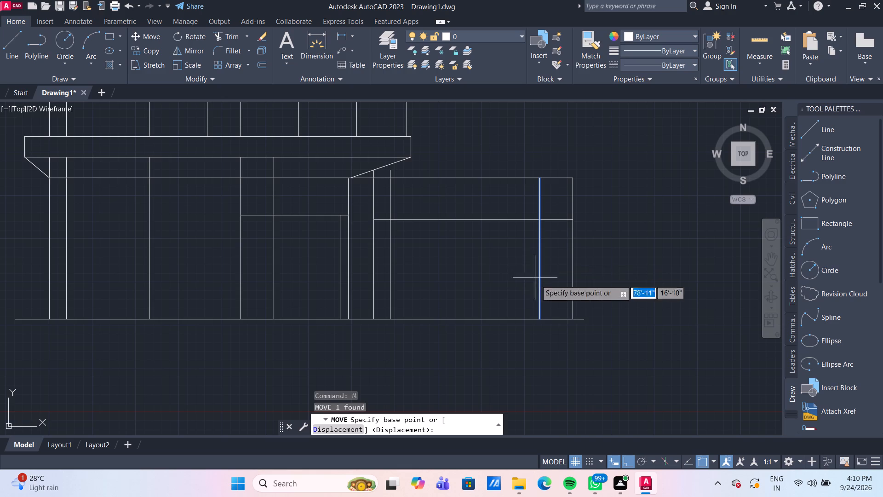
pyautogui.scroll(1, 560, 322)
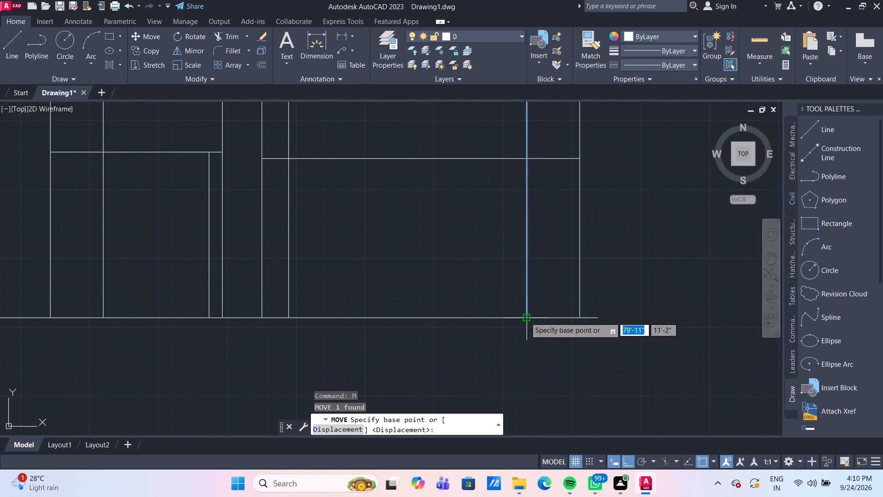
pyautogui.click(525, 317)
pyautogui.write("1'")
pyautogui.press('Return')
pyautogui.scroll(-2, 511, 315)
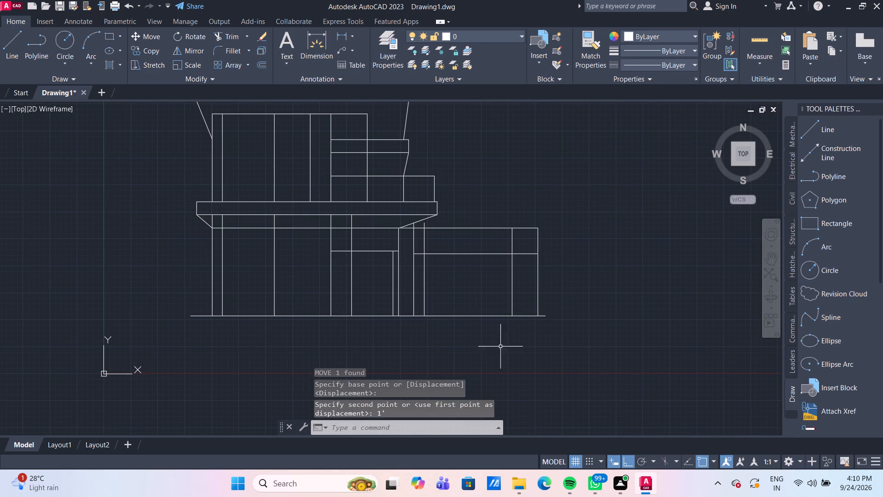
pyautogui.scroll(2, 483, 306)
pyautogui.scroll(-2, 481, 301)
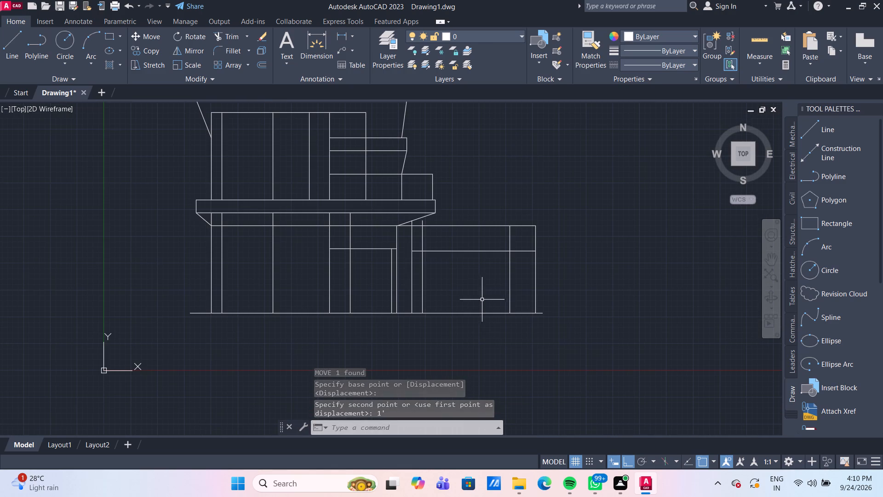
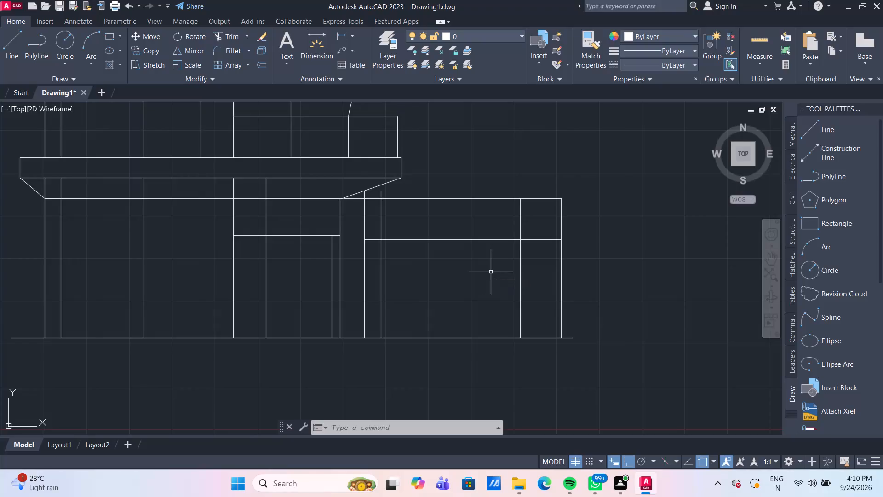
# Offset the side extension's inner vertical line nearest the outer wall by 1' toward the house.
pyautogui.press('Return')
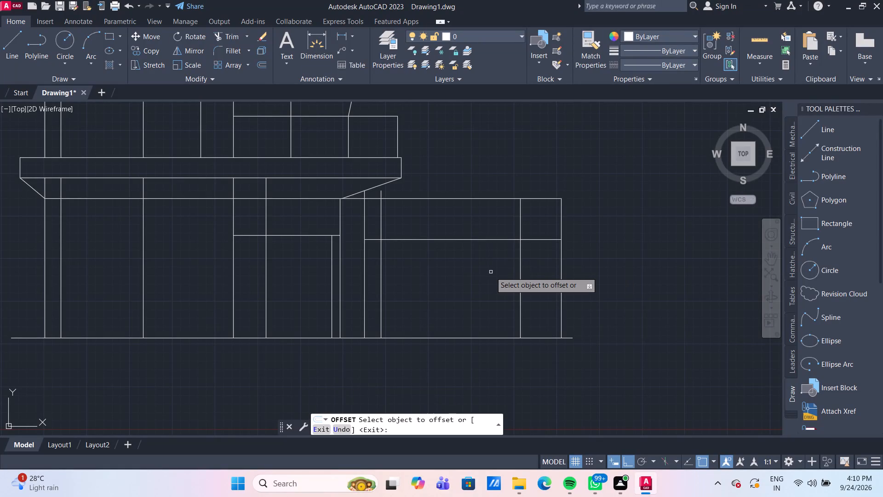
pyautogui.click(520, 282)
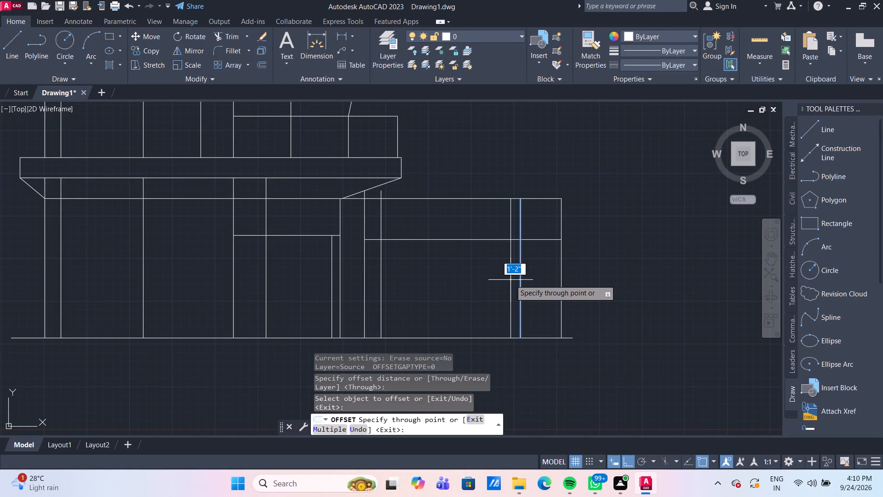
pyautogui.write("1'")
pyautogui.press('Return')
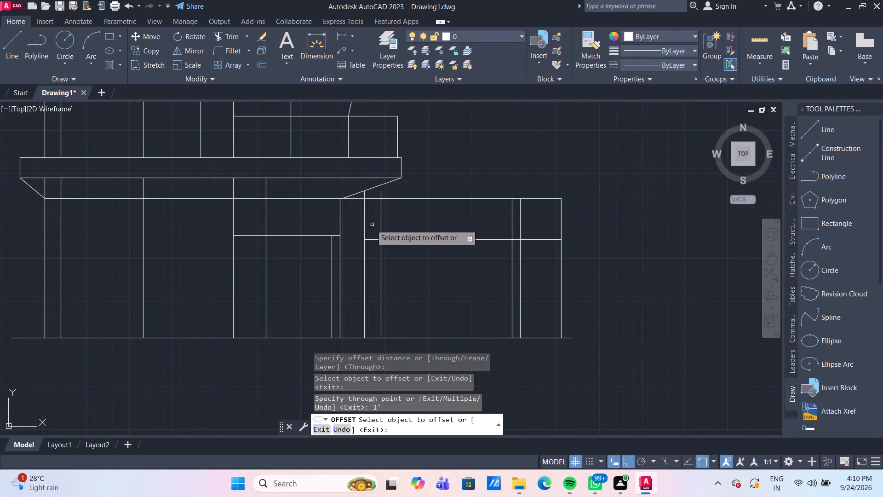
# Trim the excess line segments in the side extension near the house wall.
pyautogui.scroll(2, 371, 224)
pyautogui.scroll(-1, 407, 223)
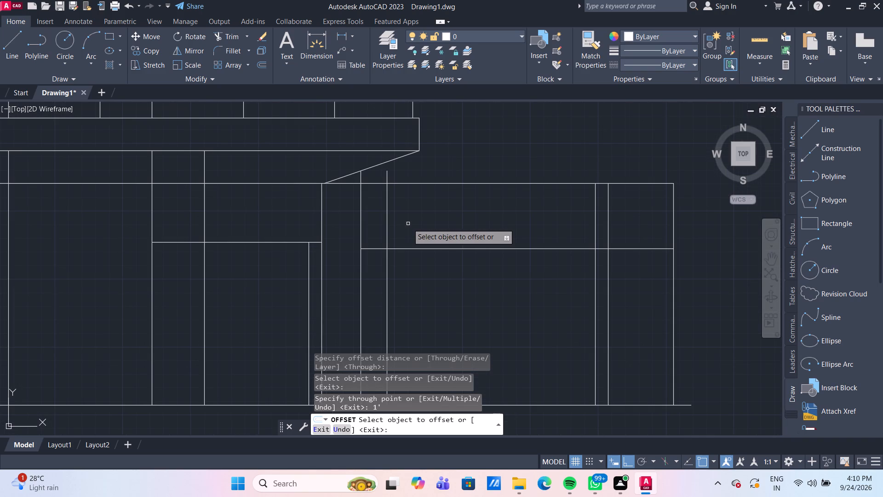
pyautogui.write('TR')
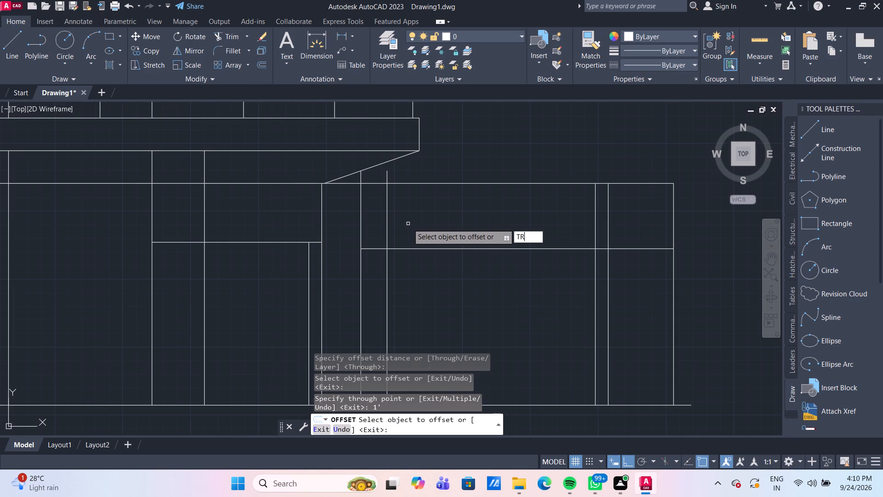
pyautogui.press('Escape')
pyautogui.write('TR')
pyautogui.press('Return')
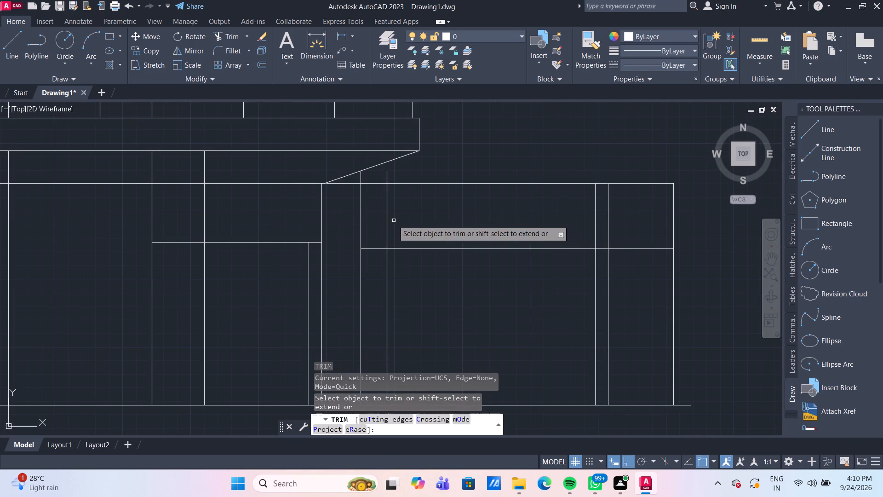
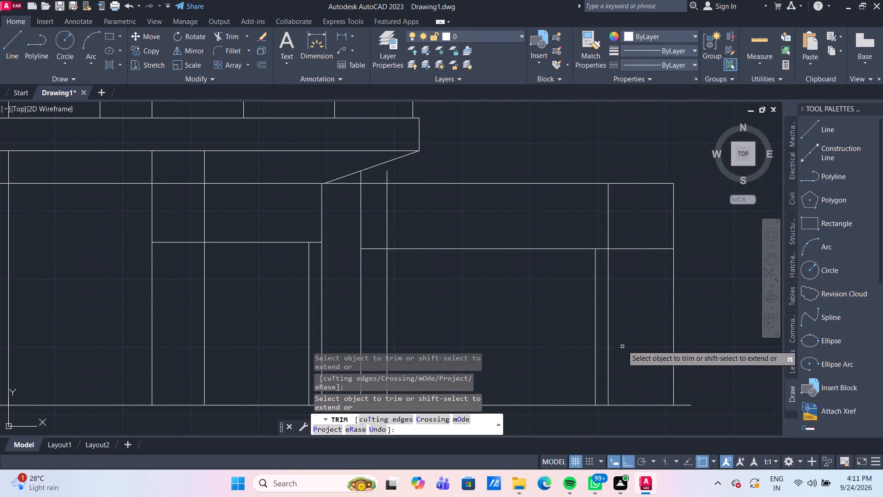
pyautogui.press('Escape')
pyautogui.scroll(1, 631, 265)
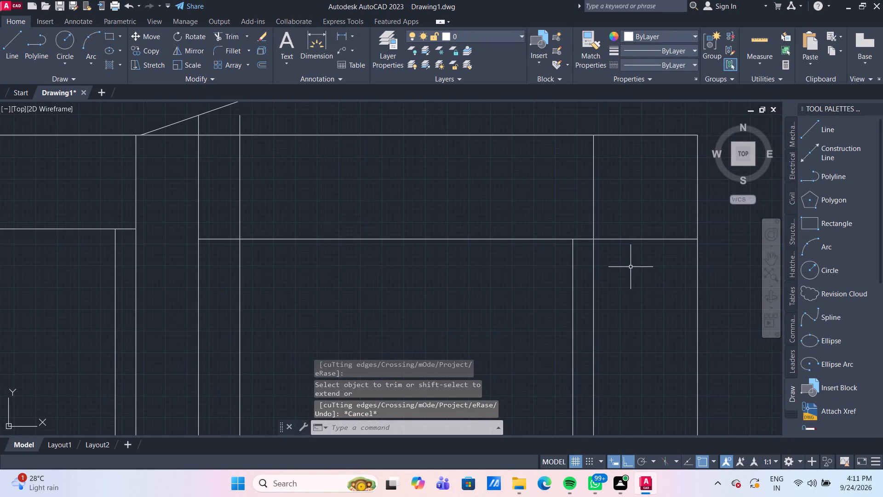
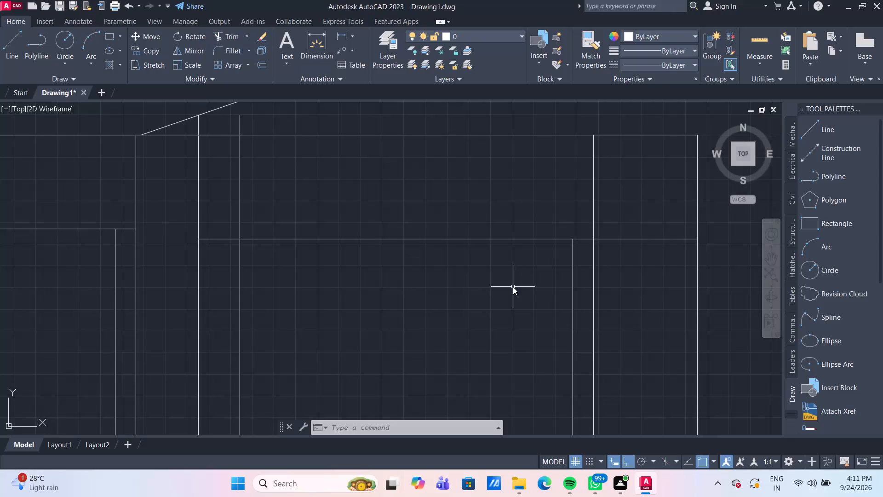
# Offset the side extension's lower horizontal band line 6" downward.
pyautogui.press('Return')
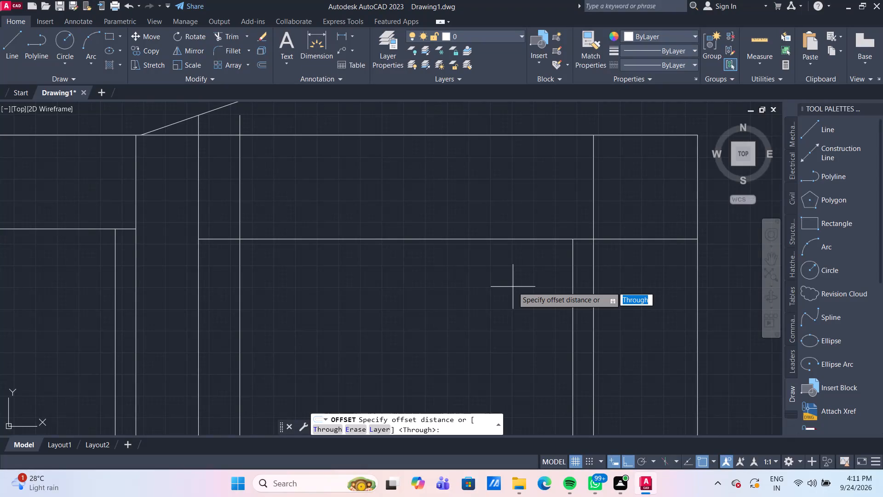
pyautogui.press('Return')
pyautogui.click(499, 238)
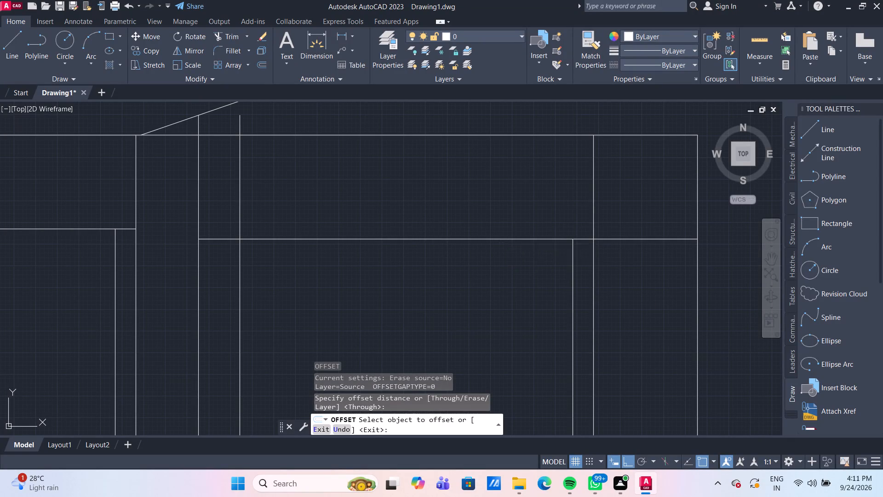
pyautogui.write('6"')
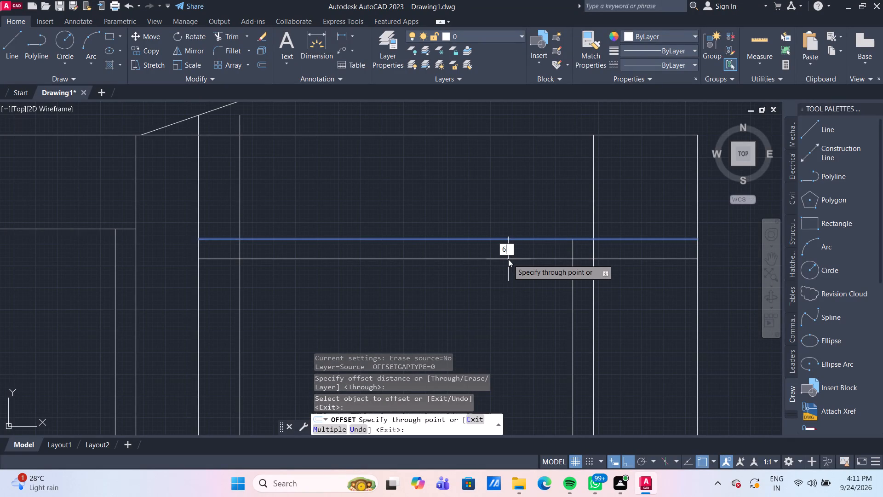
pyautogui.press('Return')
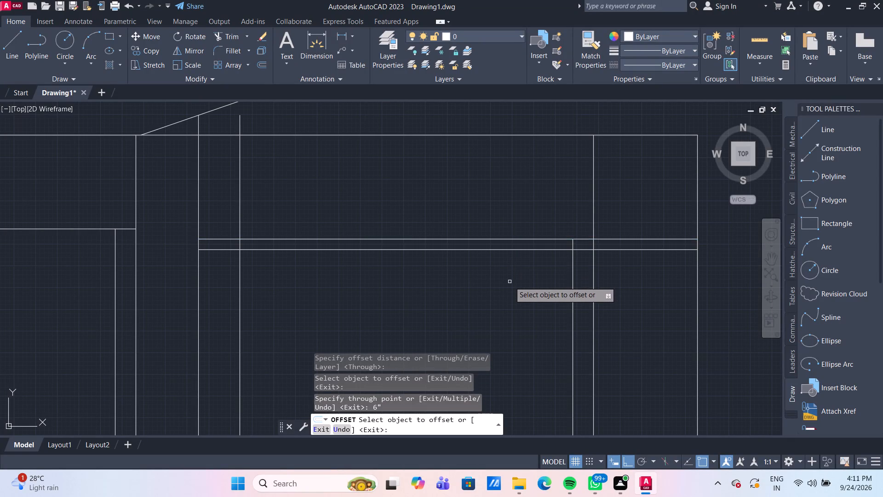
pyautogui.press('Escape')
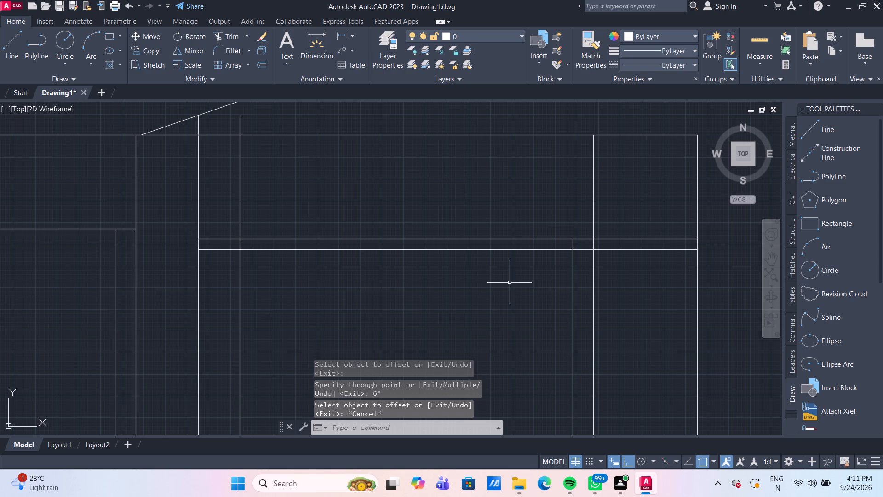
# Draw a diagonal line from the band line's intersection with the right inner wall line to the 6" offset line's intersection with the adjacent vertical.
pyautogui.press('l')
pyautogui.press('Return')
pyautogui.scroll(2, 594, 239)
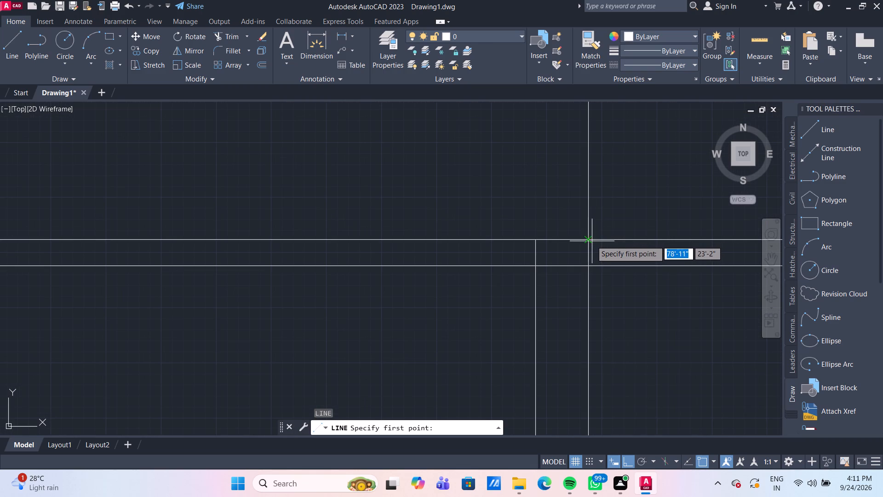
pyautogui.click(586, 242)
pyautogui.click(533, 268)
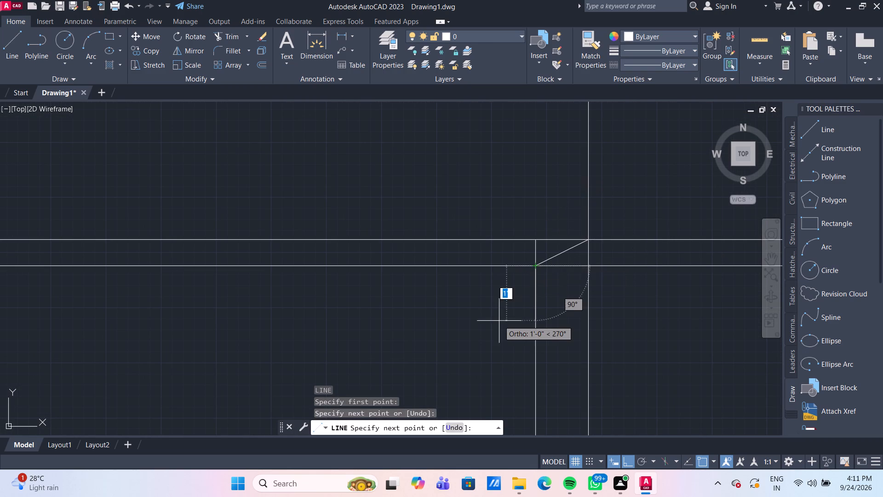
pyautogui.press('Return')
# Trim the offset line to the right of the diagonal's lower end and the short vertical piece above that end.
pyautogui.scroll(-2, 504, 328)
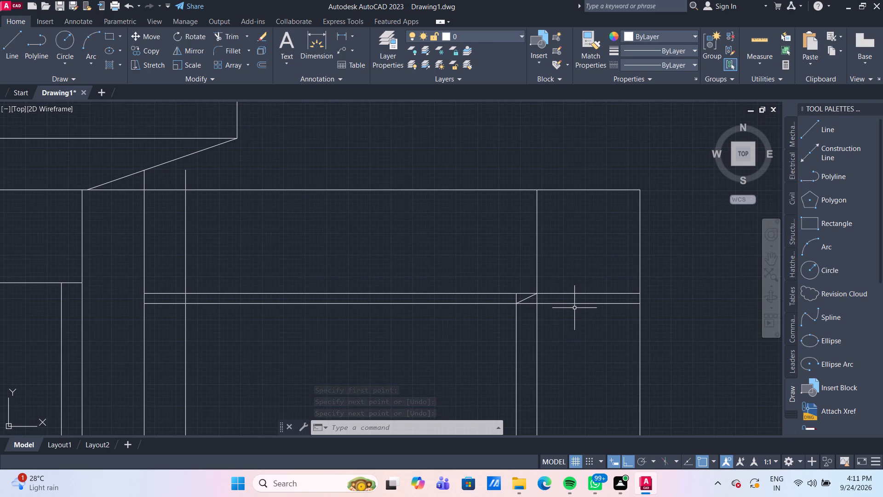
pyautogui.write('TR')
pyautogui.press('Return')
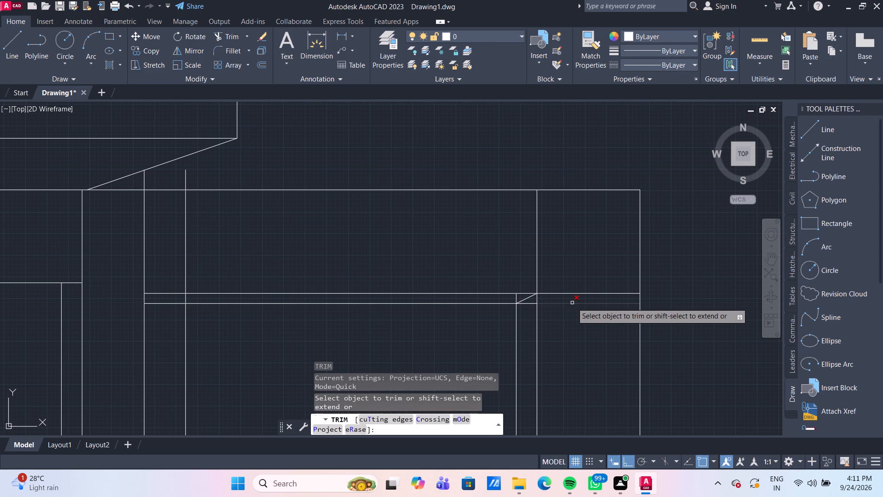
pyautogui.click(572, 303)
pyautogui.click(530, 306)
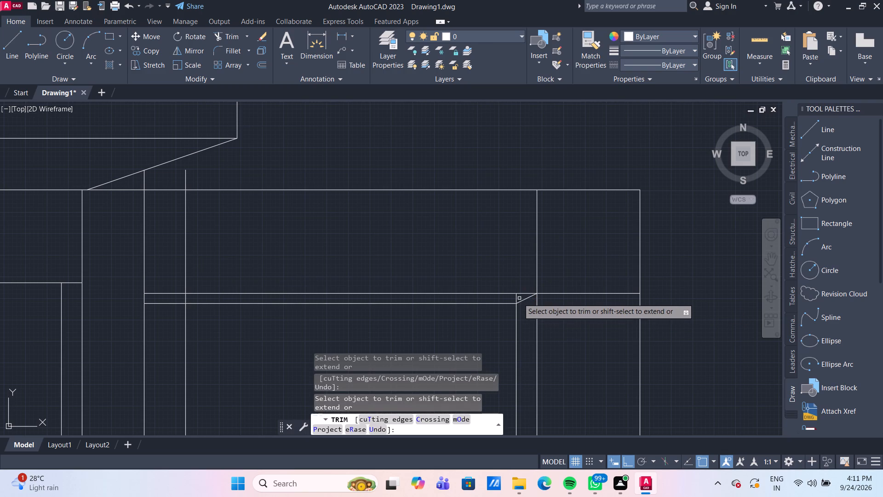
pyautogui.click(516, 297)
# Trim both horizontal band lines between the two vertical wall lines at the side extension's left end.
pyautogui.scroll(-2, 392, 312)
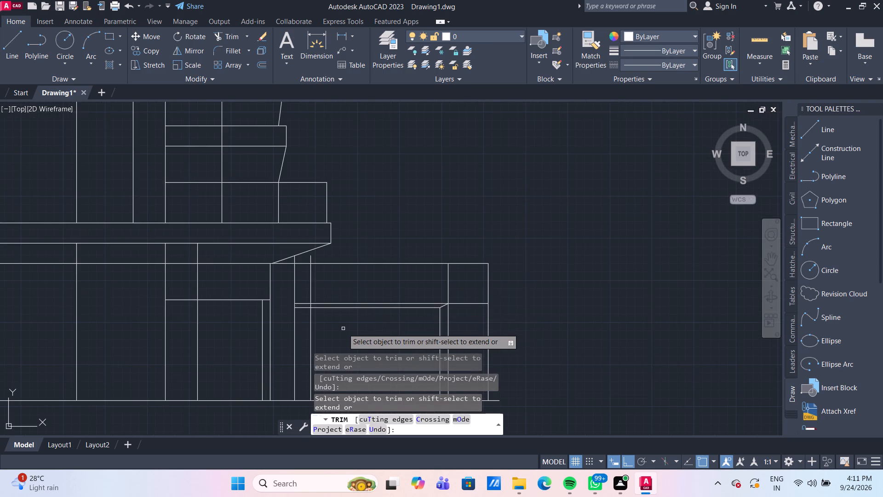
pyautogui.scroll(3, 343, 328)
pyautogui.moveTo(224, 295); pyautogui.dragTo(320, 300, button='middle')
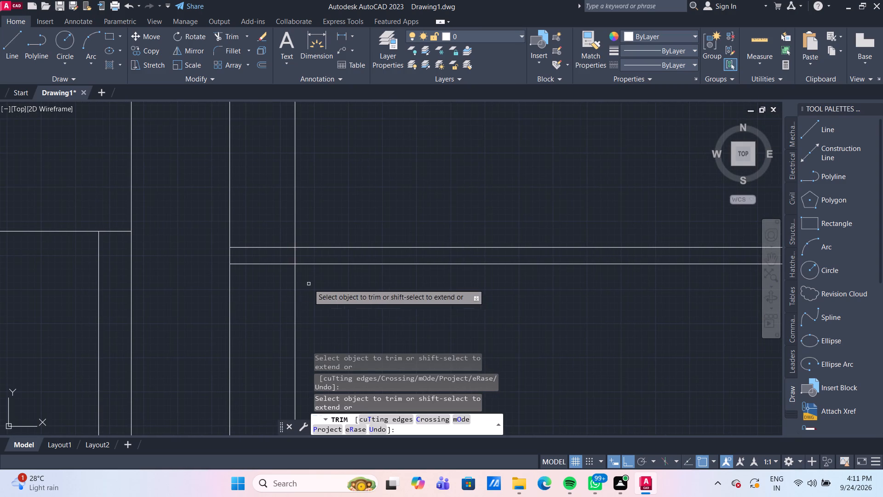
pyautogui.scroll(-2, 315, 284)
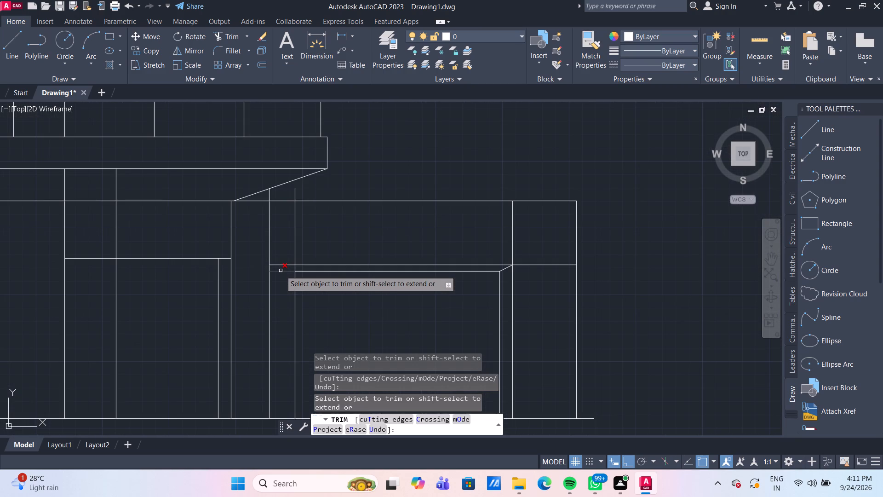
pyautogui.click(281, 271)
pyautogui.click(278, 264)
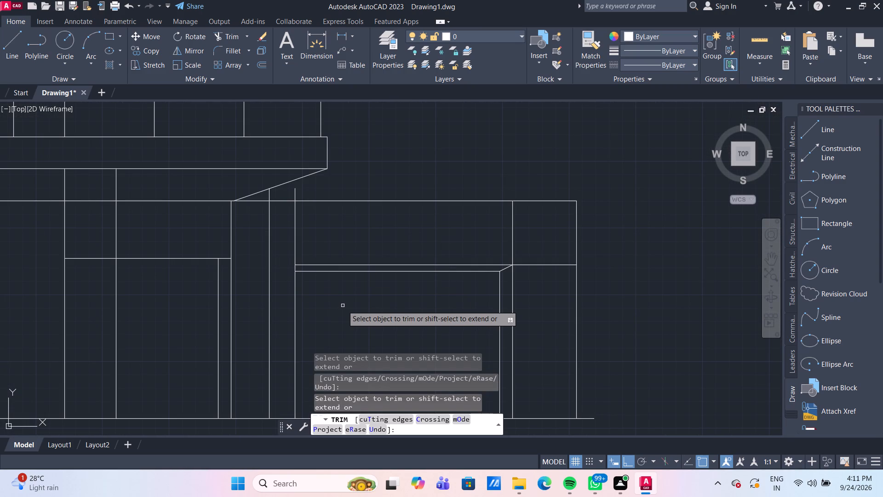
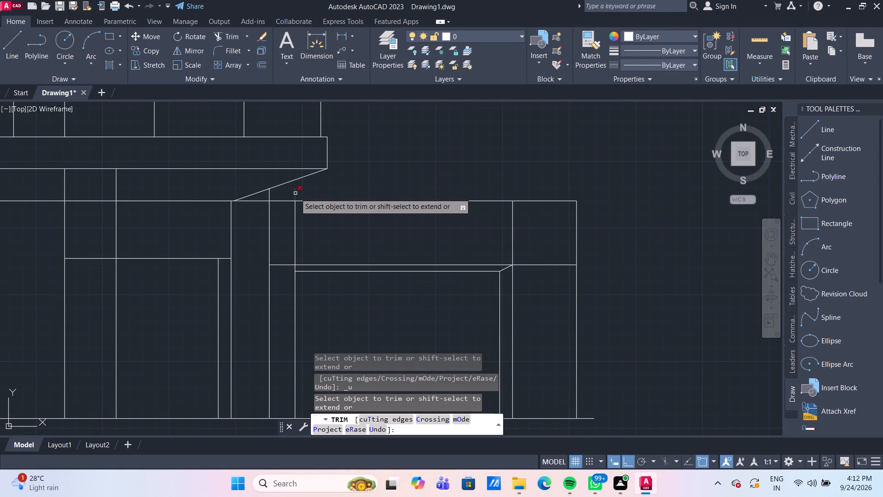
# Trim the inner left wall line of the side extension where it projects above the extension's top line towards the sloped line.
pyautogui.click(295, 193)
pyautogui.scroll(-1, 295, 193)
pyautogui.scroll(-2, 397, 185)
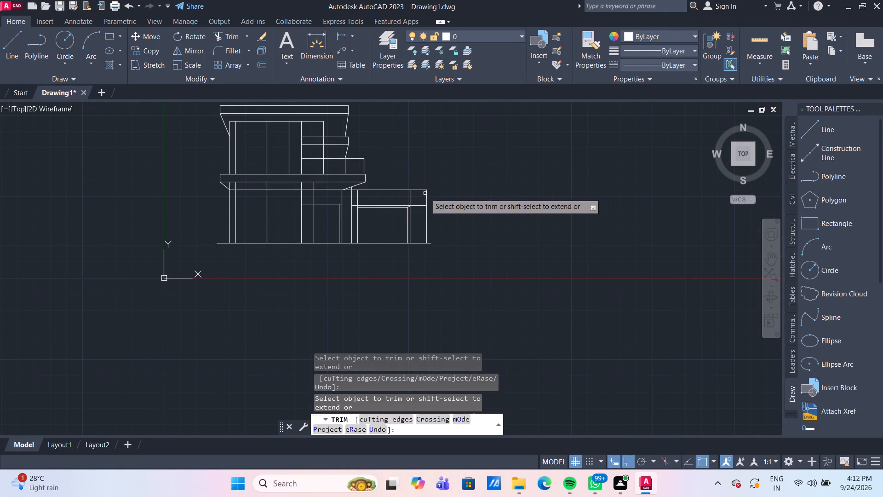
pyautogui.scroll(2, 431, 185)
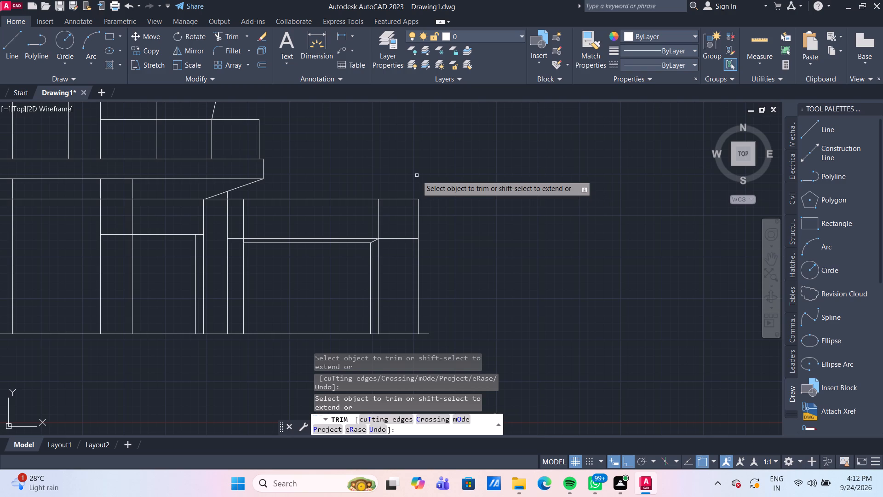
pyautogui.press('Escape')
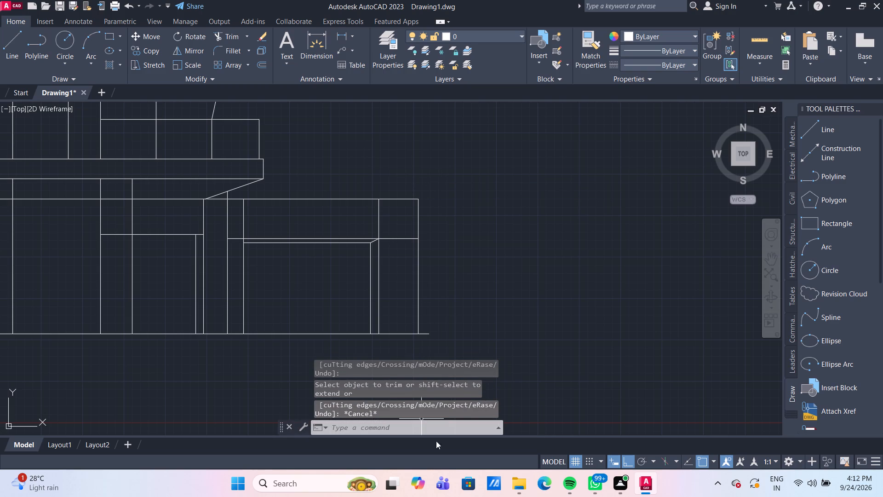
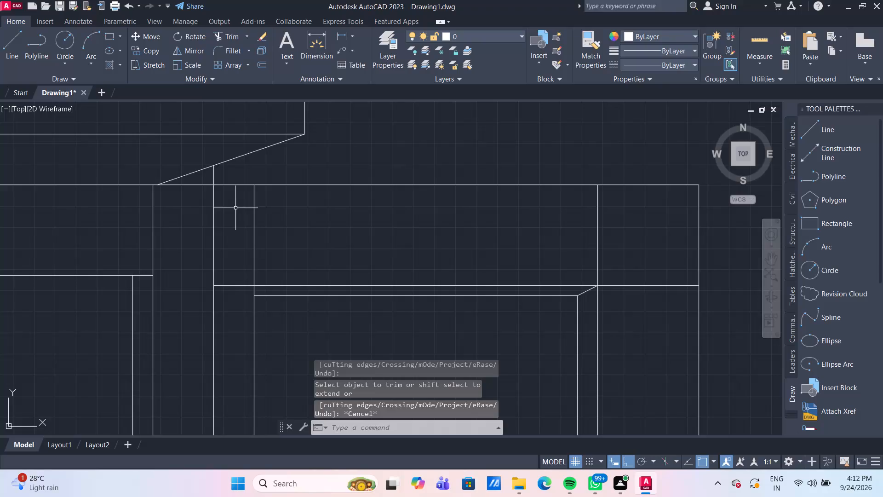
# Stretch the sloped line's lower endpoint onto the side extension's left wall line, just below the extension's top line.
pyautogui.scroll(-1, 235, 208)
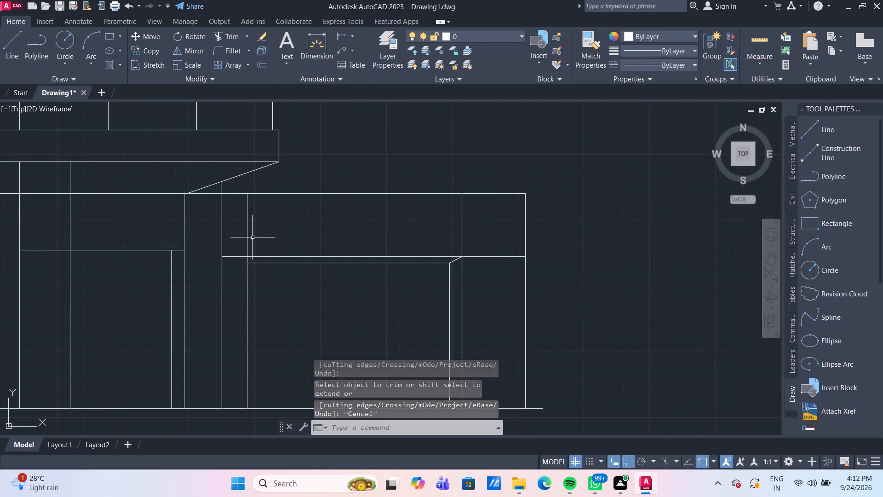
pyautogui.scroll(-2, 253, 238)
pyautogui.scroll(2, 212, 200)
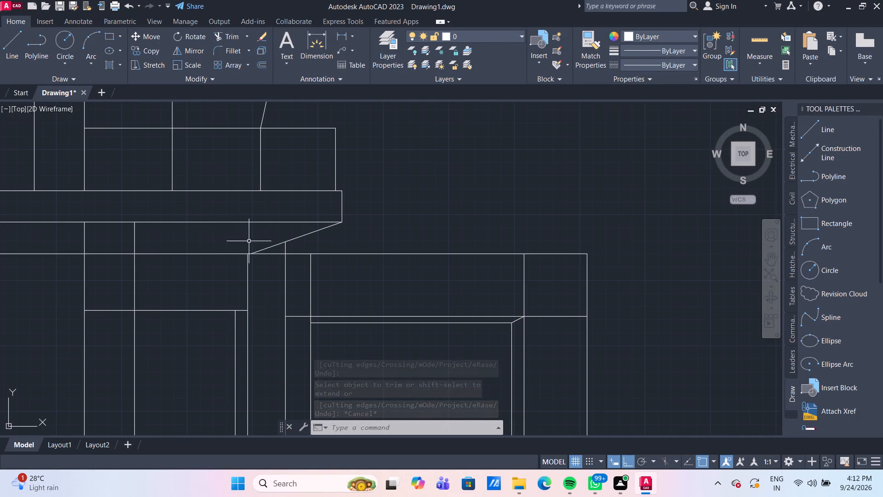
pyautogui.scroll(1, 257, 245)
pyautogui.click(273, 248)
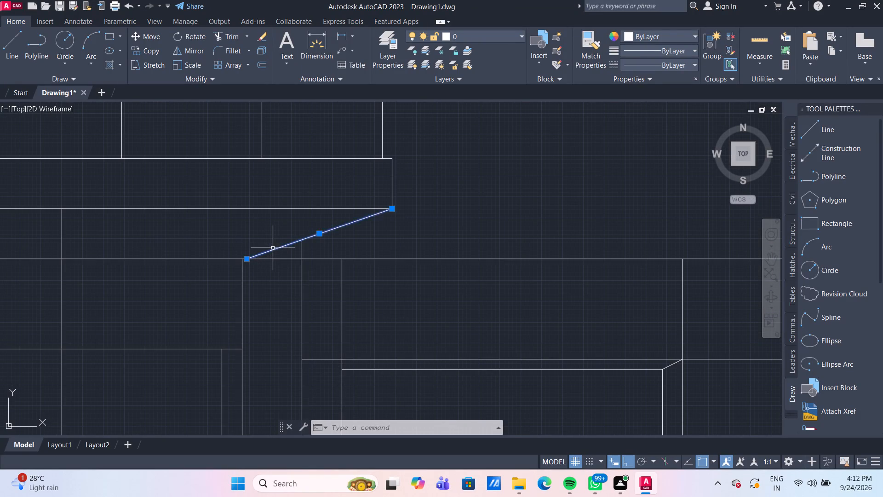
pyautogui.click(247, 261)
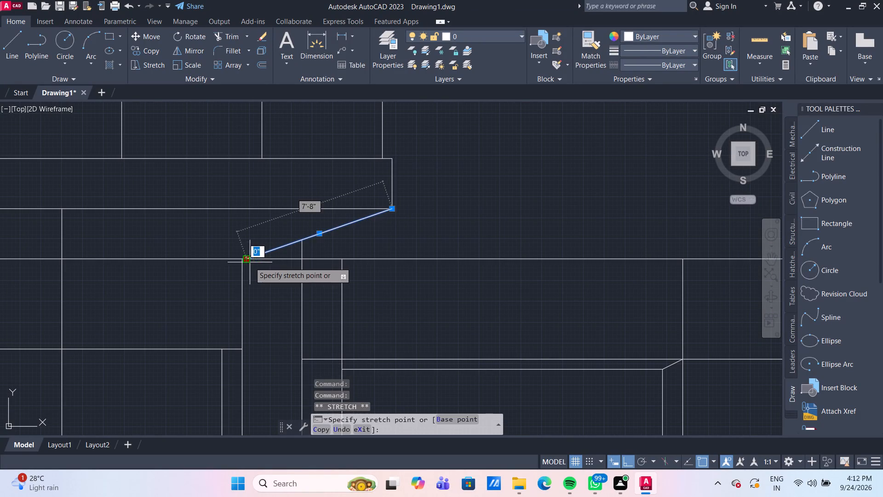
pyautogui.scroll(2, 306, 290)
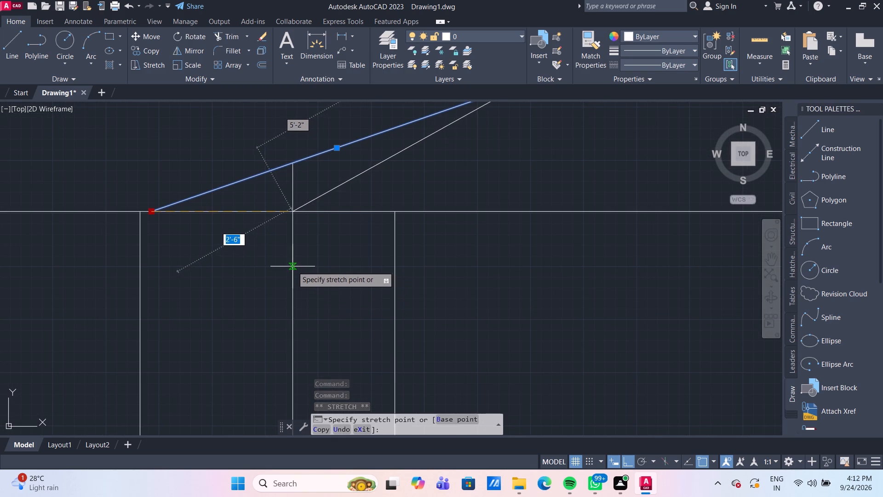
pyautogui.click(289, 261)
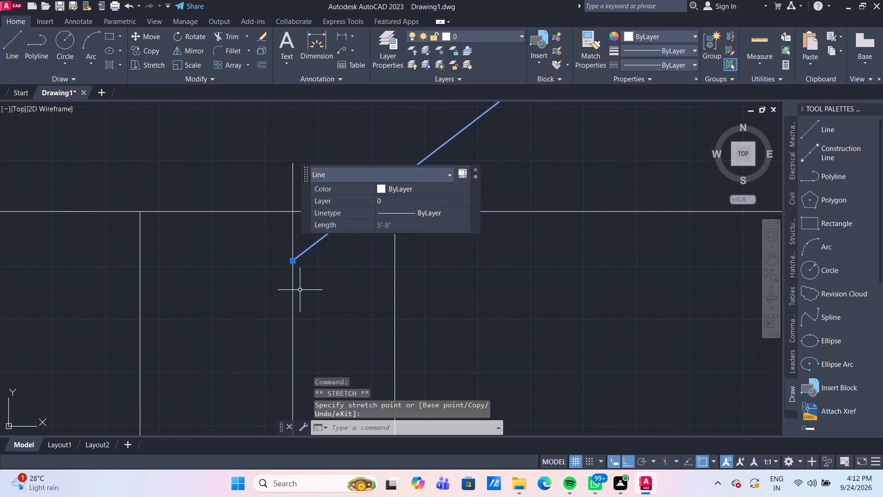
pyautogui.press('Escape')
pyautogui.scroll(-4, 315, 293)
pyautogui.moveTo(362, 324); pyautogui.dragTo(323, 276, button='middle')
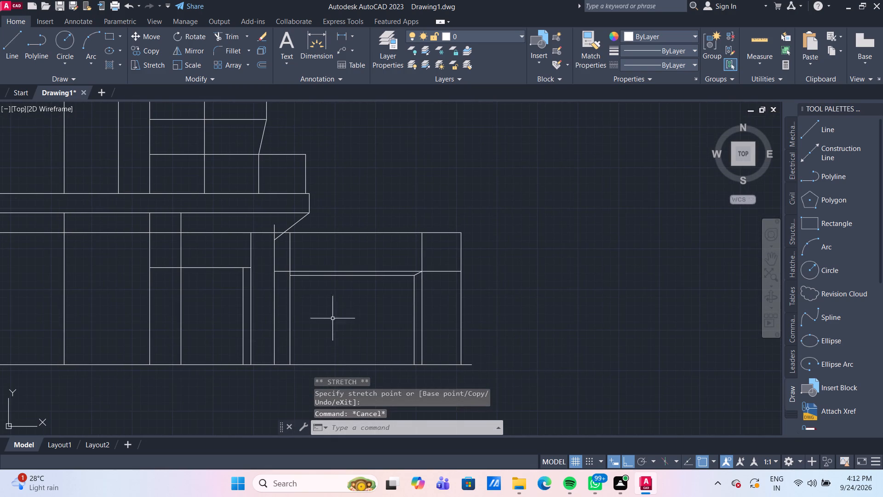
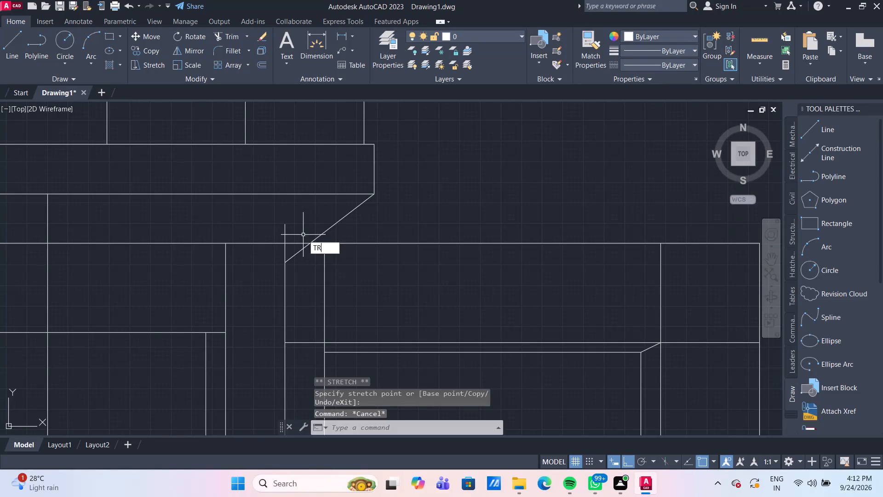
# Trim the stub of the side extension's left wall line that projects above the extension's top line.
pyautogui.press('Return')
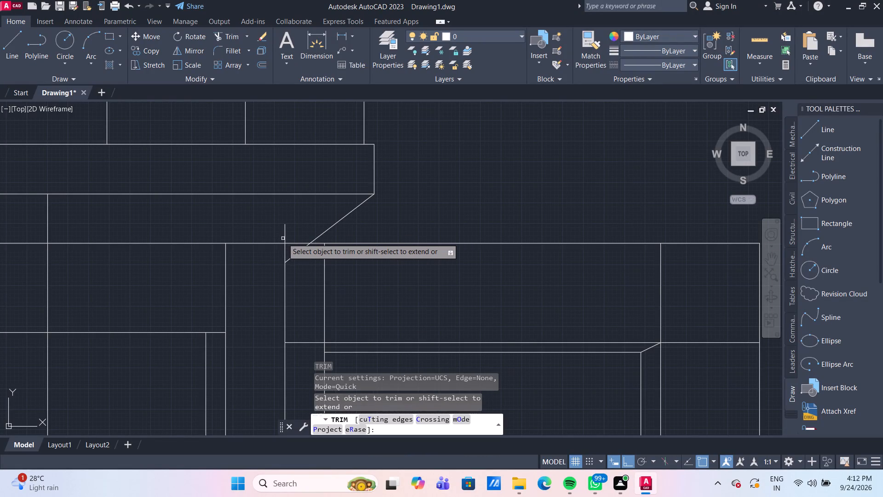
pyautogui.click(284, 233)
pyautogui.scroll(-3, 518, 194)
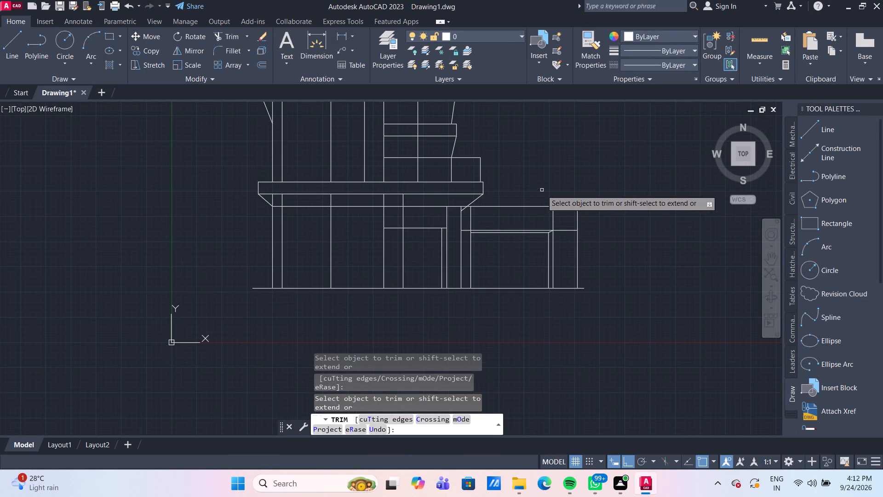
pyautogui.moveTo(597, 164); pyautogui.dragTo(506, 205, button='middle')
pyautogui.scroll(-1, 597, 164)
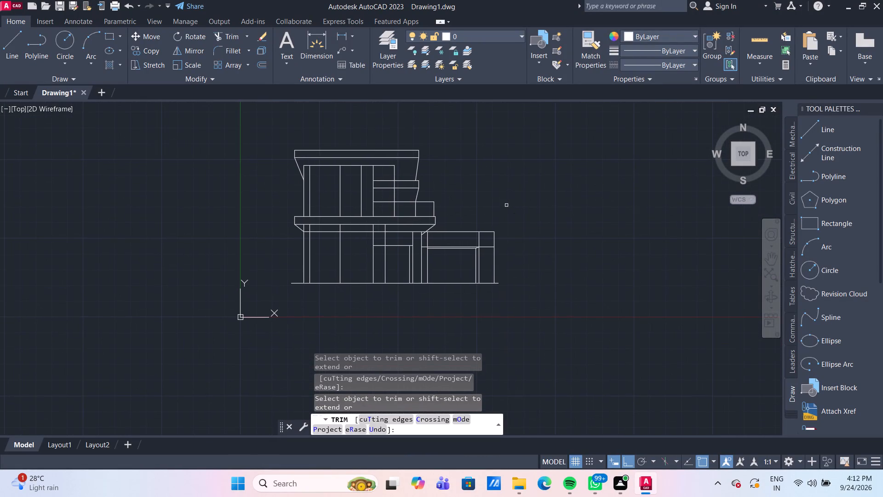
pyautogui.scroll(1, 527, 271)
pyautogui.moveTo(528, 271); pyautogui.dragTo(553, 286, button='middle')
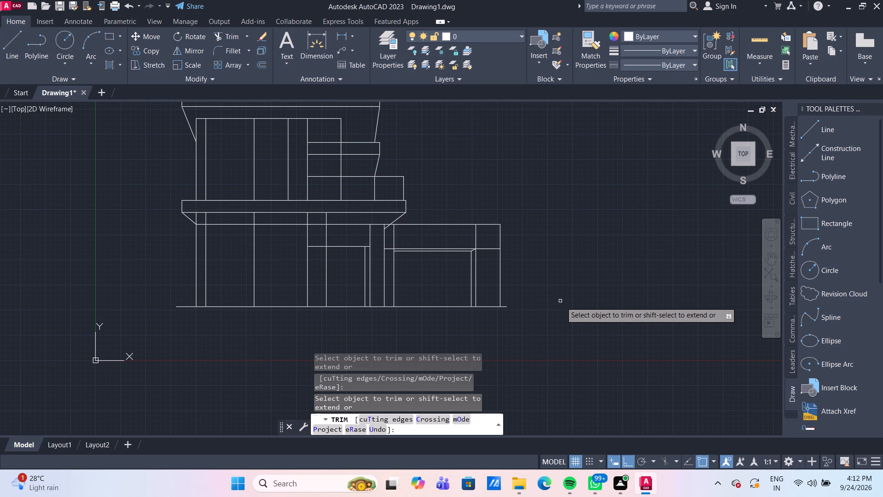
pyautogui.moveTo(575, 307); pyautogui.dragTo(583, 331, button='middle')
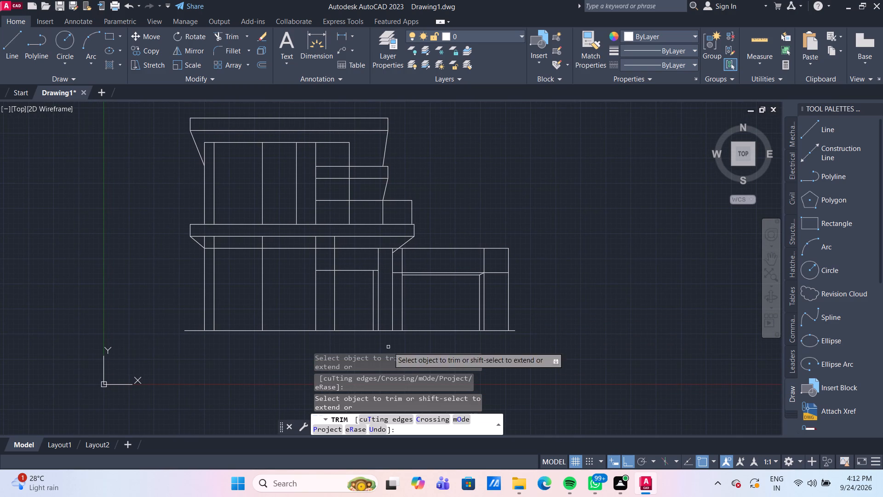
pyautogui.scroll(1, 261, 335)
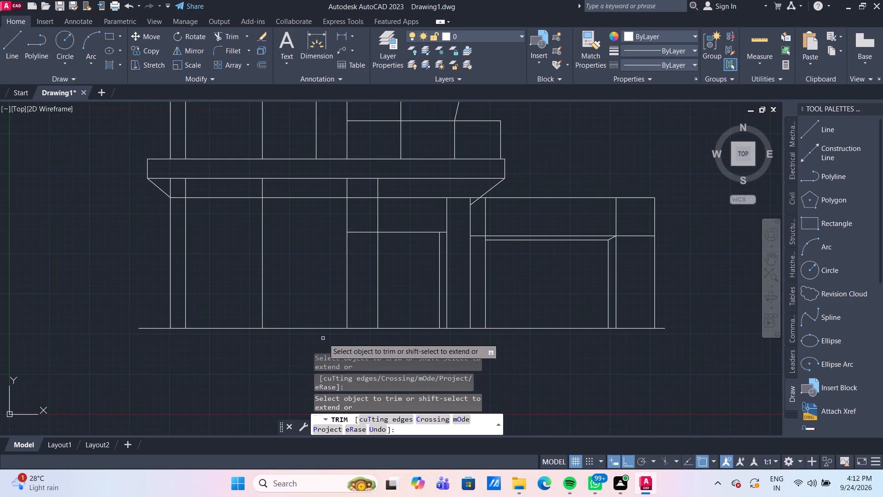
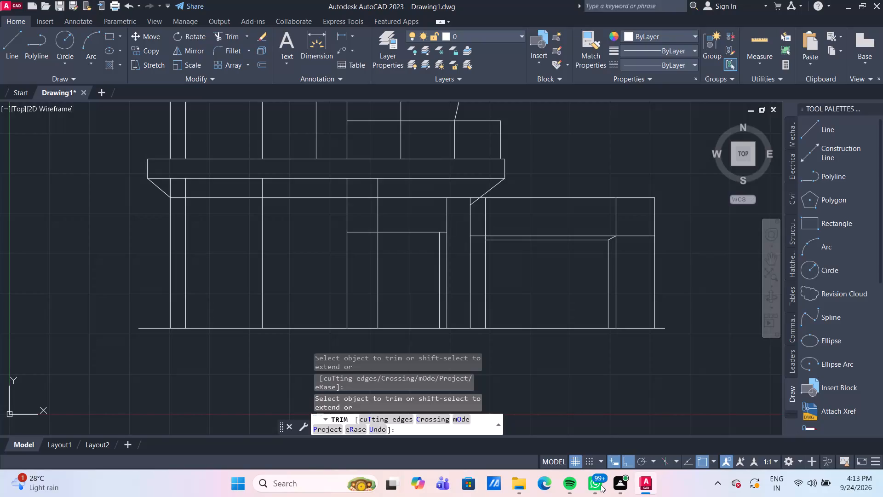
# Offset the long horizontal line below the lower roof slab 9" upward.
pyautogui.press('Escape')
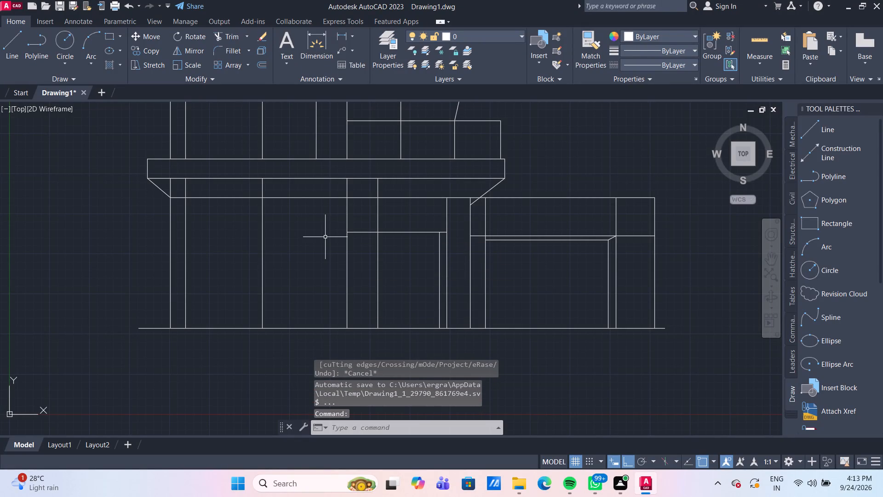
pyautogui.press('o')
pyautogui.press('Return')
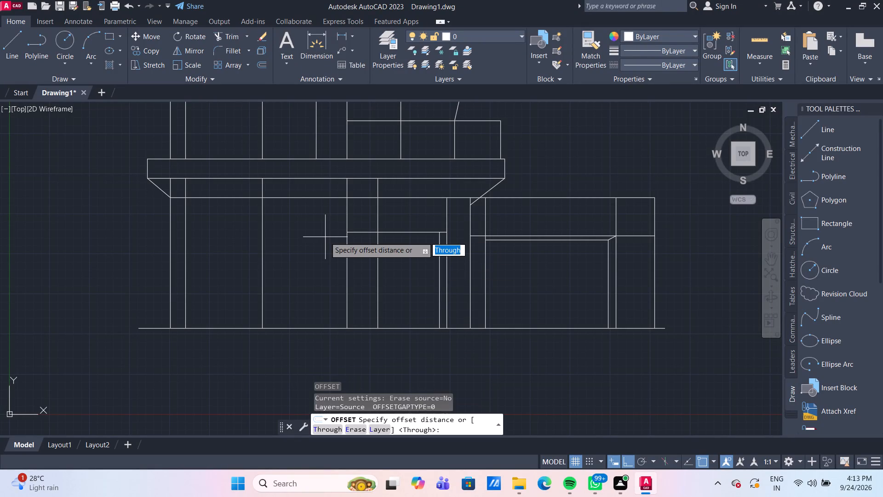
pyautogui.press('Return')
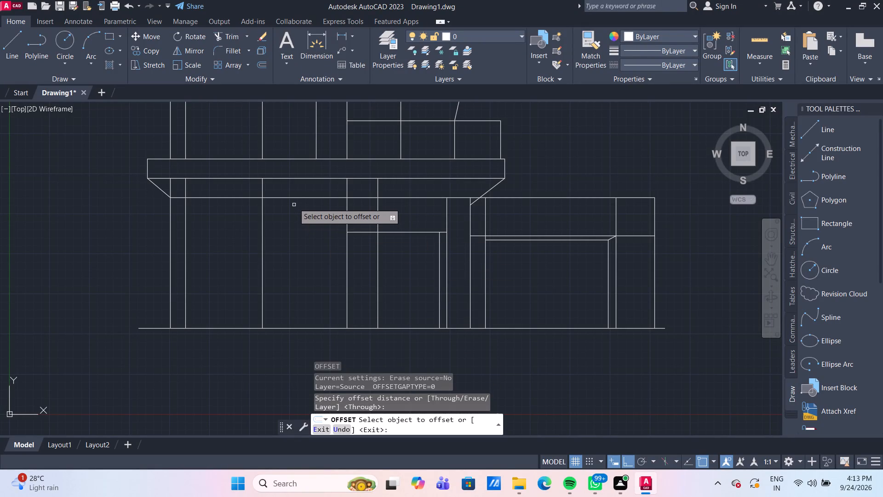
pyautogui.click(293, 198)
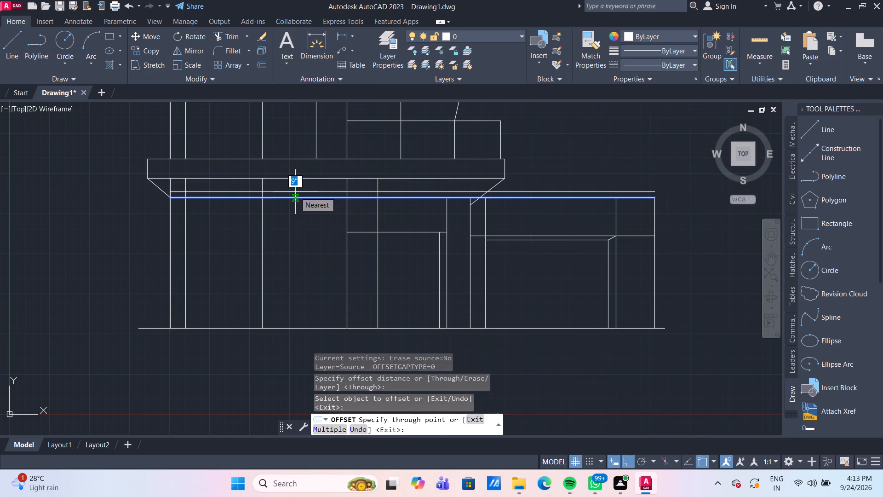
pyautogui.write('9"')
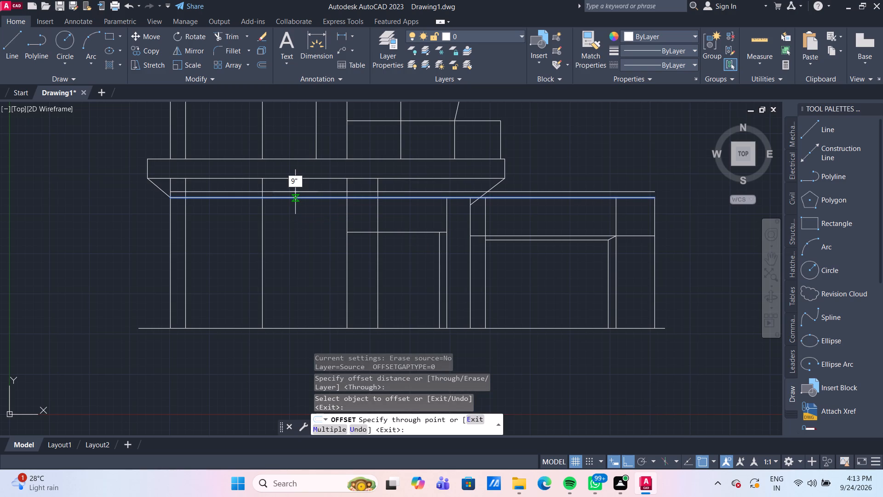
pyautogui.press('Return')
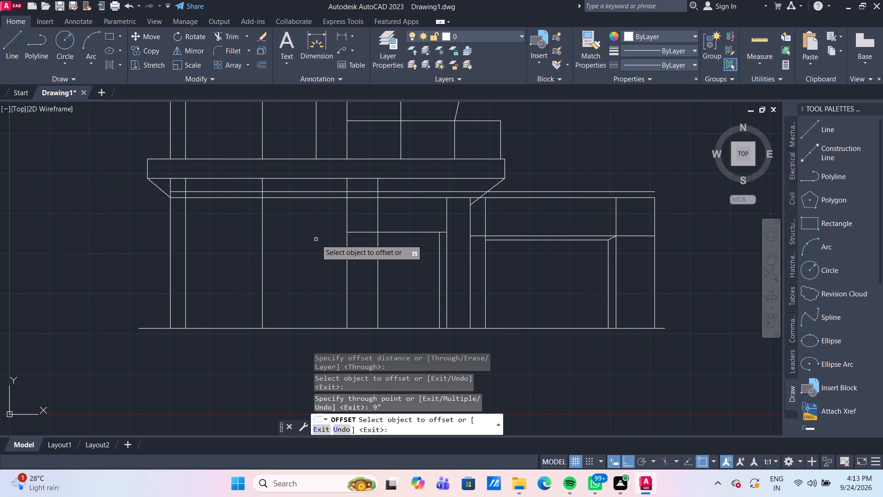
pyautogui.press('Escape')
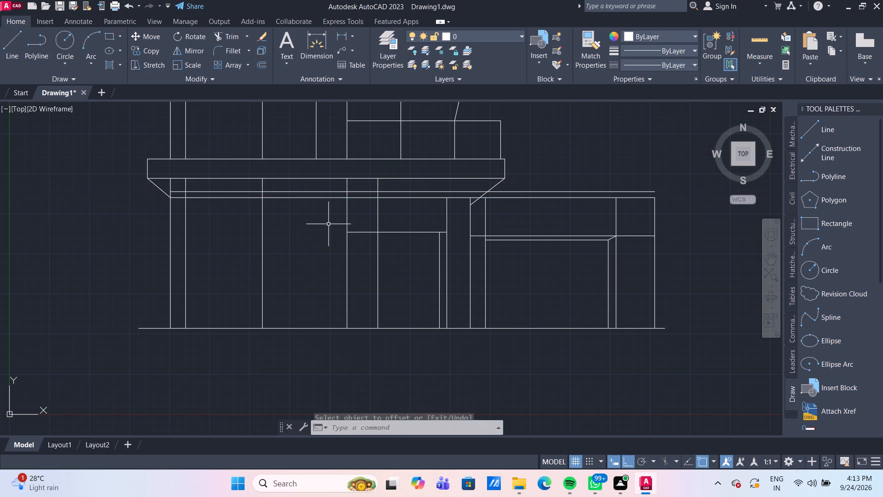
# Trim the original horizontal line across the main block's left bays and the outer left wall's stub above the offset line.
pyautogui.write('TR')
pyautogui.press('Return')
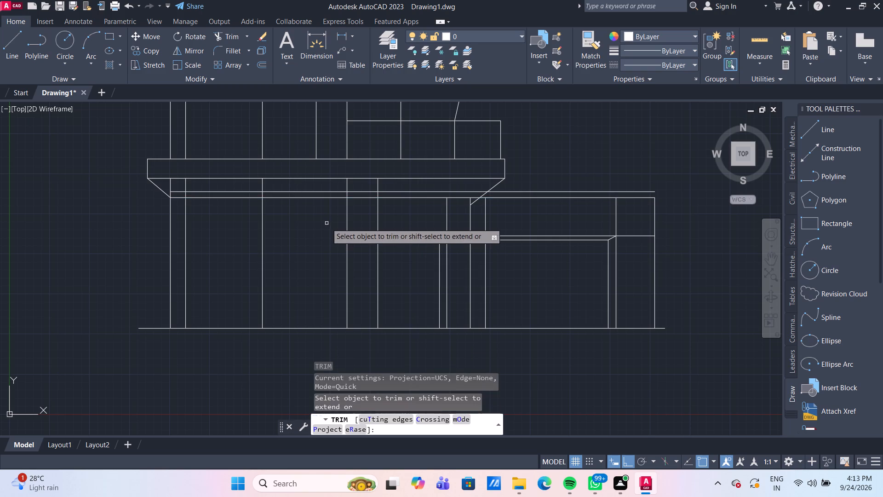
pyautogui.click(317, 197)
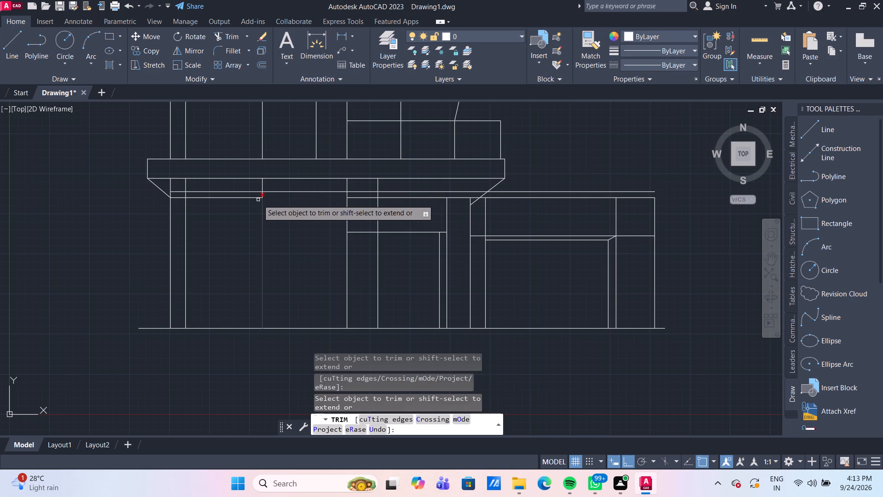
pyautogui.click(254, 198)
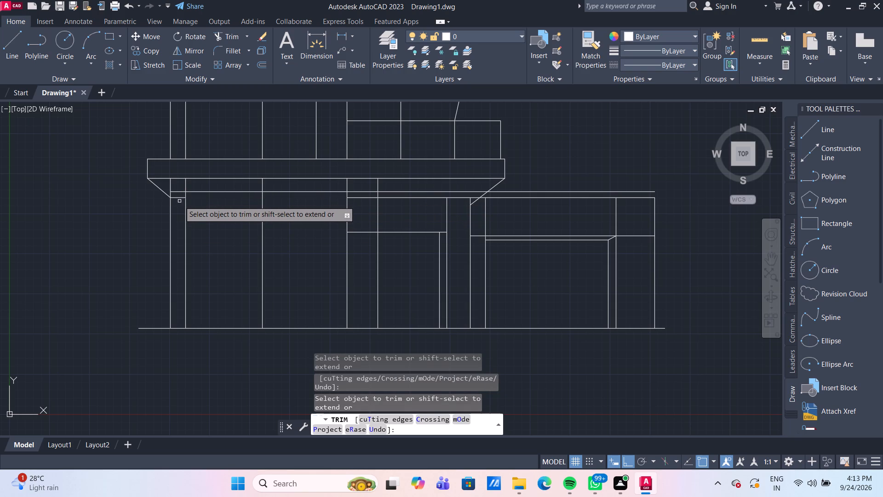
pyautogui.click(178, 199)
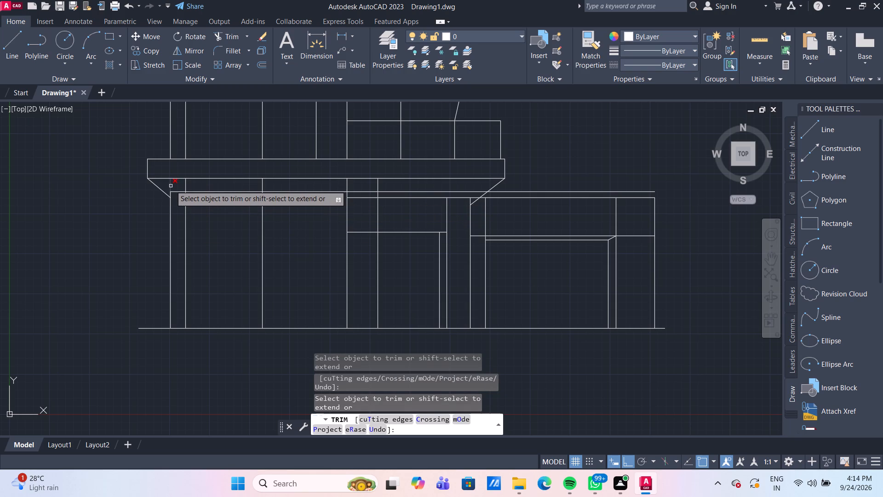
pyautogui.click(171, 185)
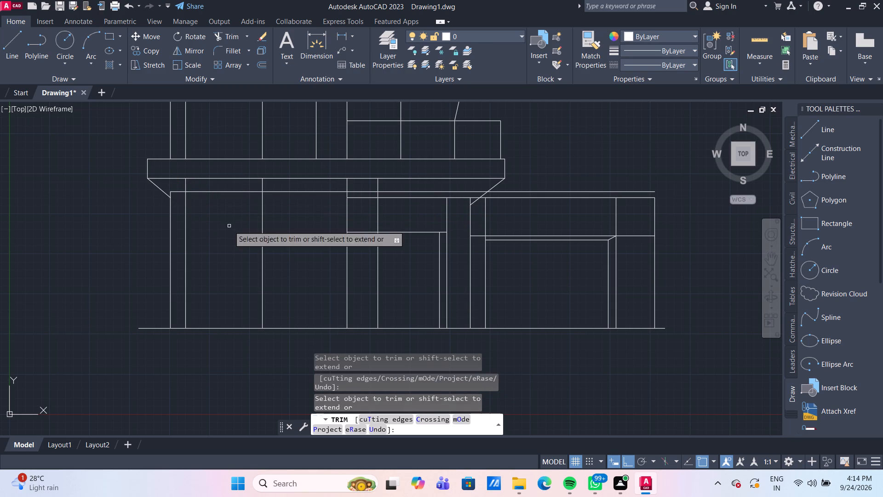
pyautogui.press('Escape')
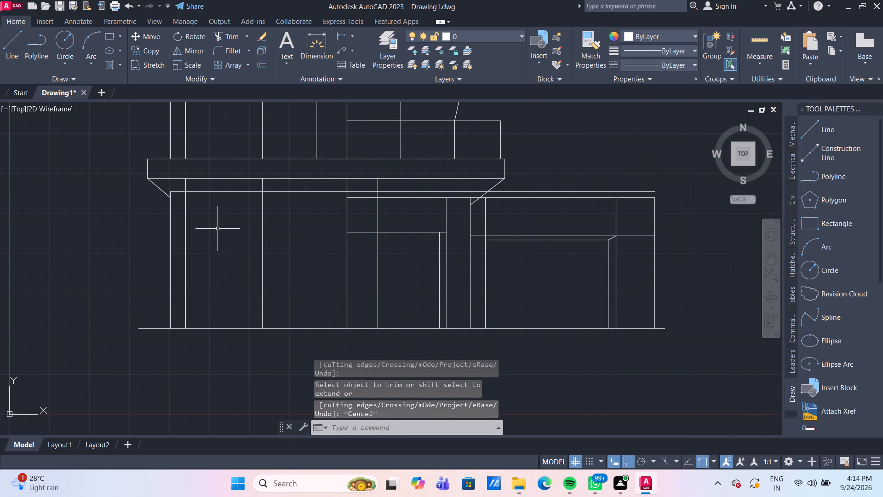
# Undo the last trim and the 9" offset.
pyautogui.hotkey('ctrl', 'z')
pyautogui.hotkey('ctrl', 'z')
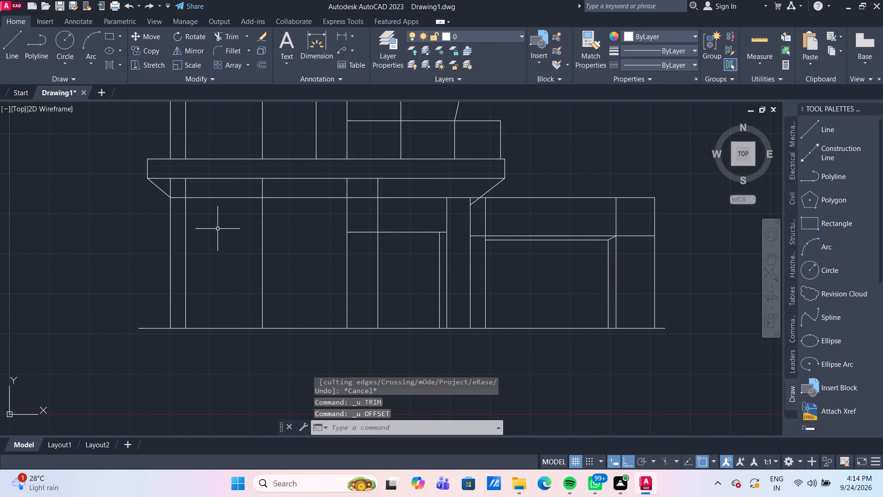
# Offset the long horizontal line below the lower roof slab 1' upward.
pyautogui.press('o')
pyautogui.press('Return')
pyautogui.press('Return')
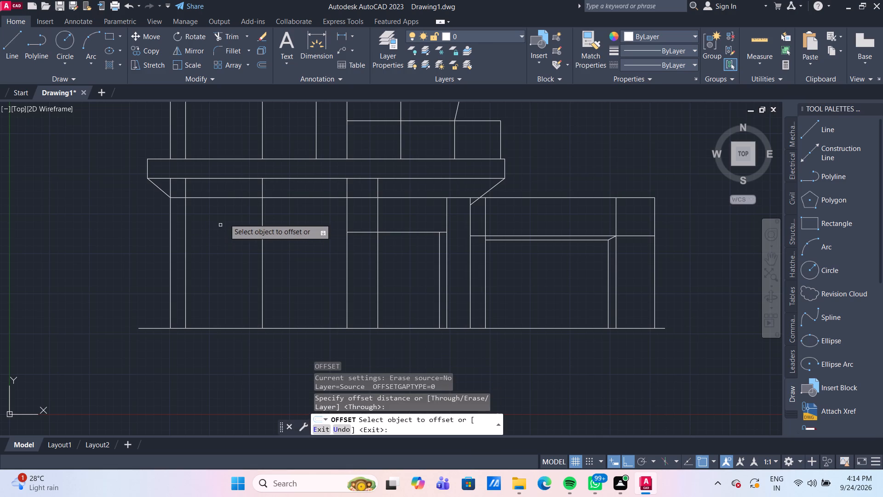
pyautogui.click(235, 199)
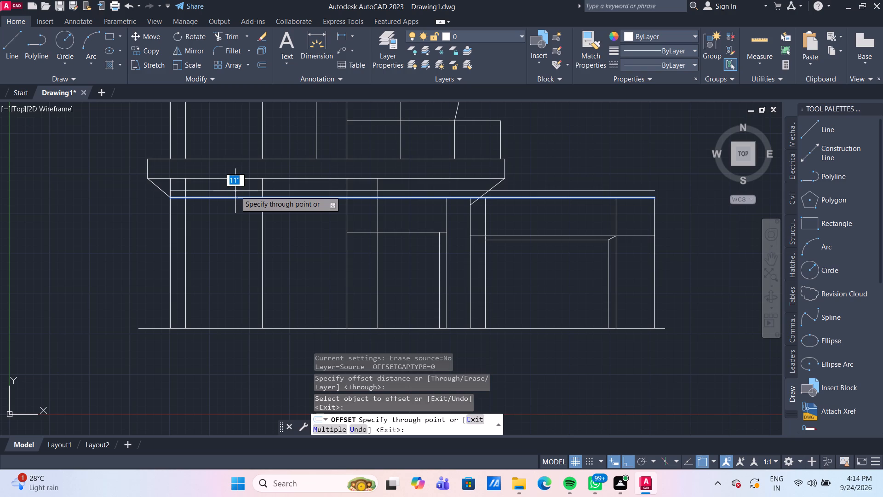
pyautogui.write("1'")
pyautogui.press('Return')
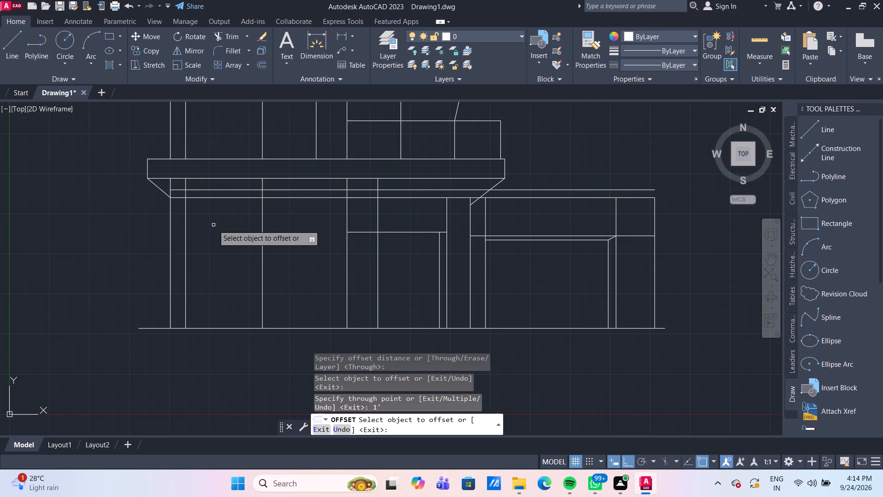
pyautogui.press('Escape')
# Trim the original horizontal line below the new offset across the three left bays of the ground floor.
pyautogui.write('TR')
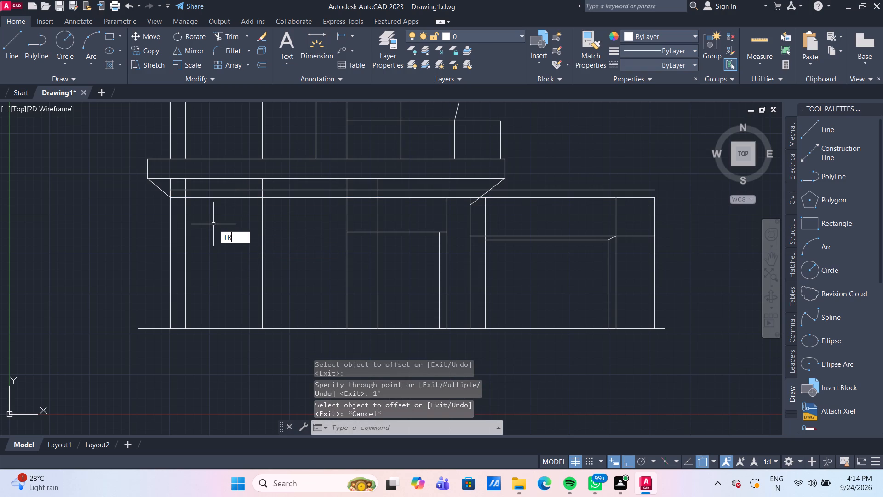
pyautogui.press('Return')
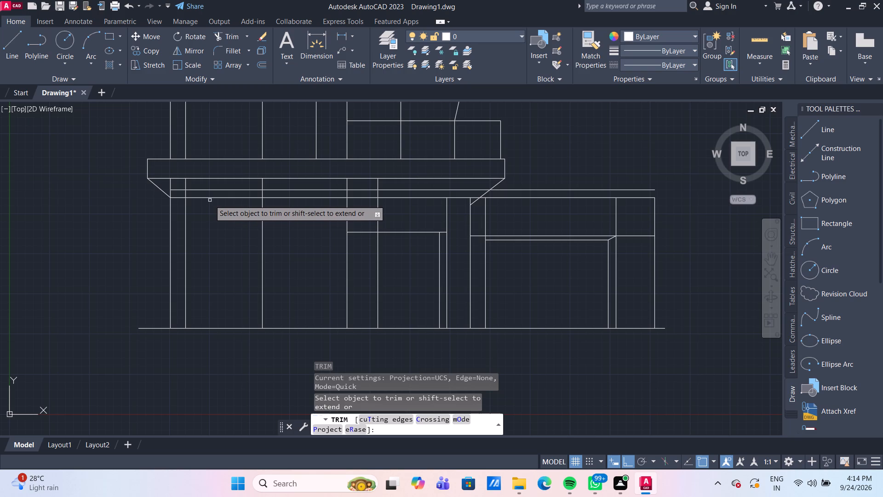
pyautogui.click(208, 198)
pyautogui.click(181, 197)
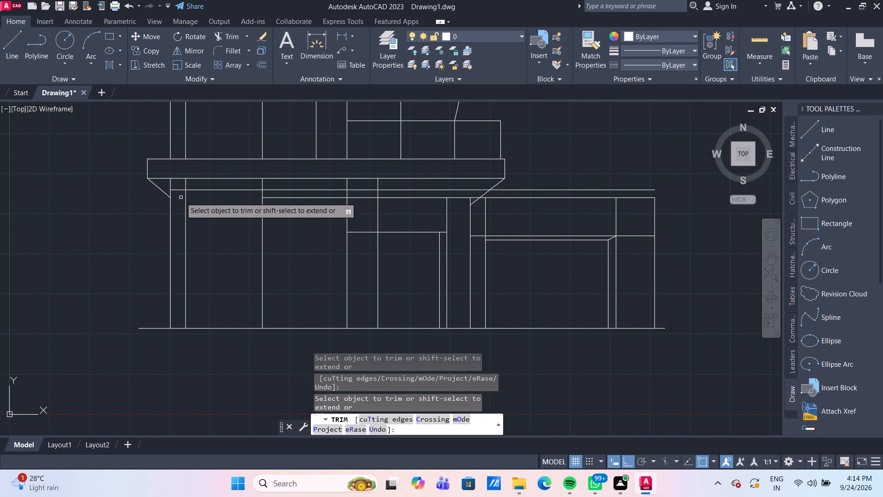
pyautogui.click(292, 198)
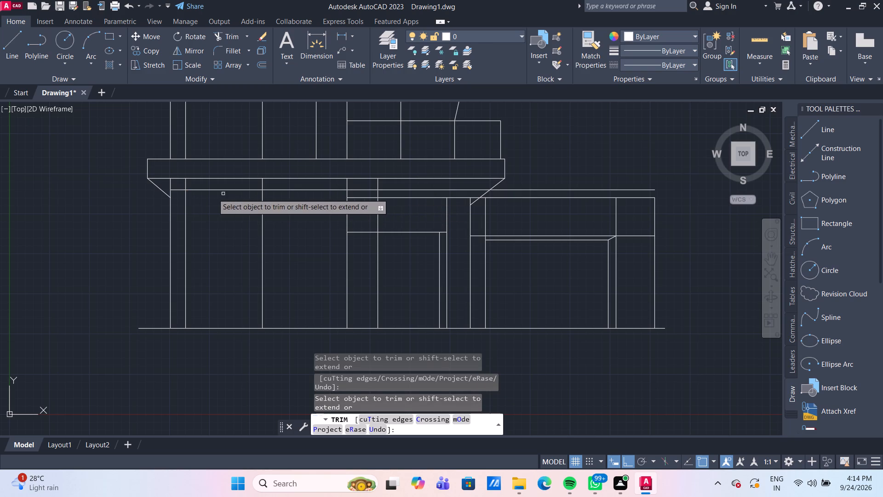
# Fence-trim the three left wall lines where they project between the new offset line and the roof slab's underside.
pyautogui.scroll(1, 159, 187)
pyautogui.click(171, 183)
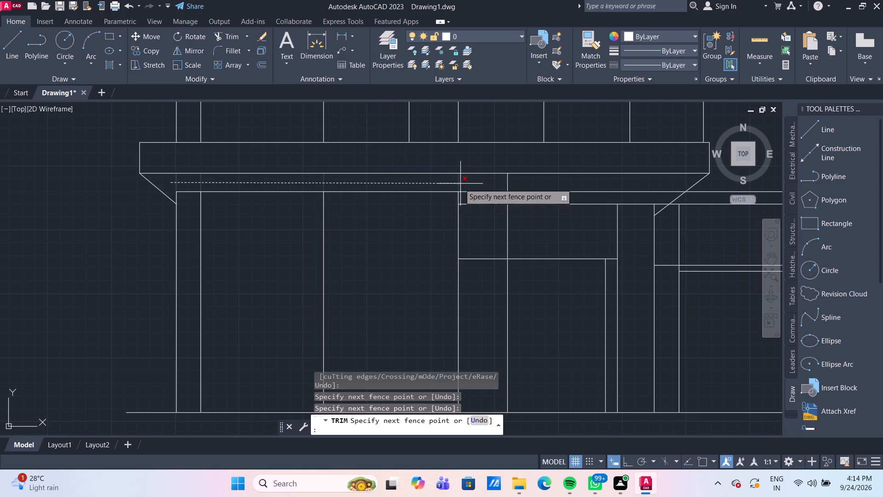
pyautogui.click(436, 185)
pyautogui.scroll(-2, 382, 241)
pyautogui.moveTo(386, 260); pyautogui.dragTo(356, 225, button='middle')
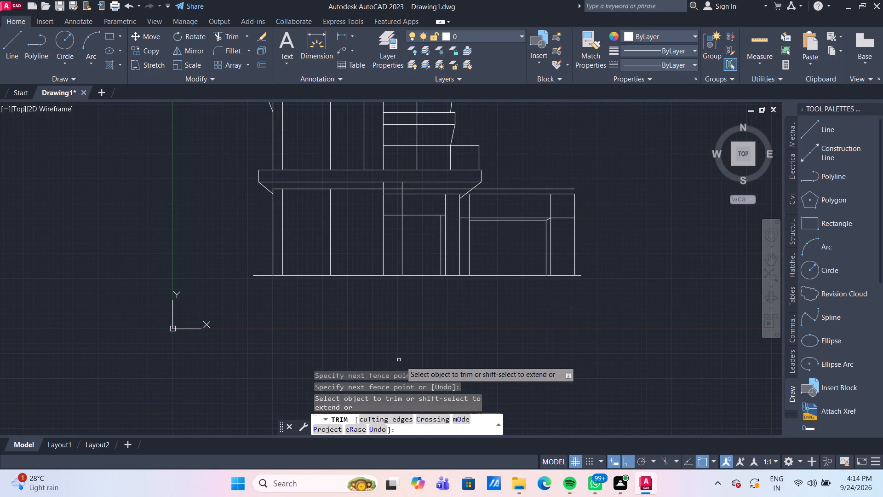
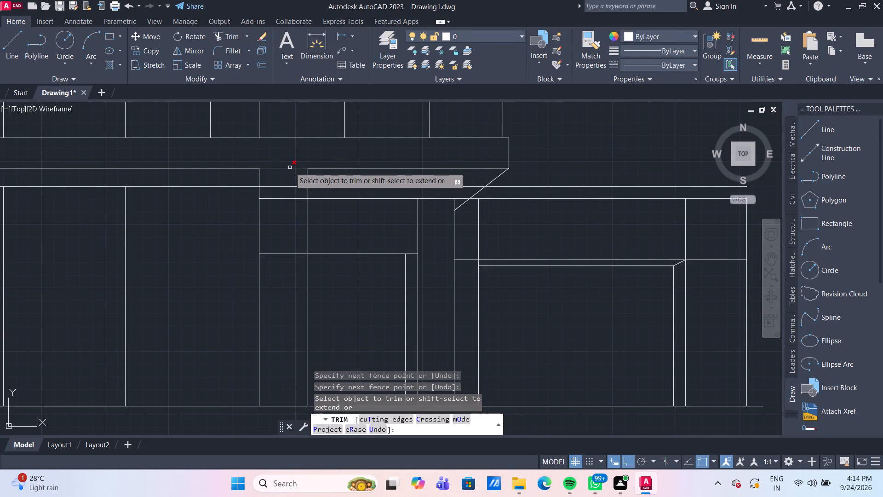
# Fence-trim the short wall line projecting above the 1' offset line and the lower roof slab's right underside segment reaching the sloped edge.
pyautogui.click(290, 168)
pyautogui.click(306, 174)
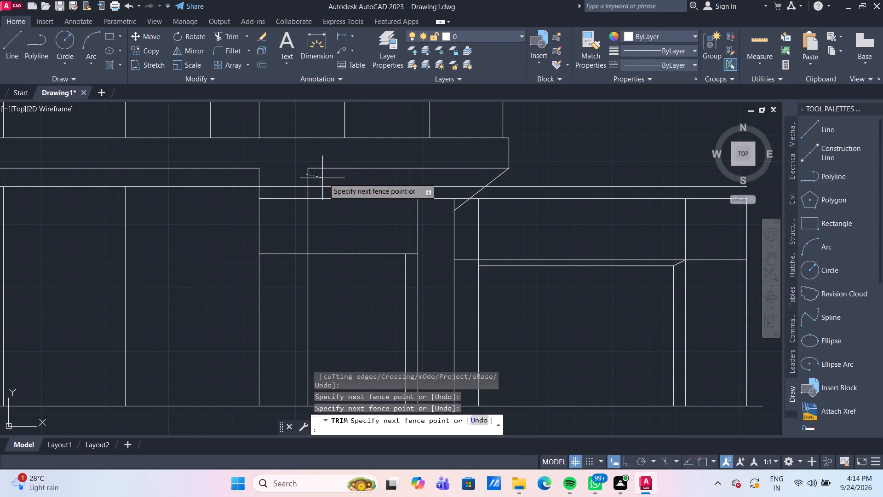
pyautogui.click(376, 162)
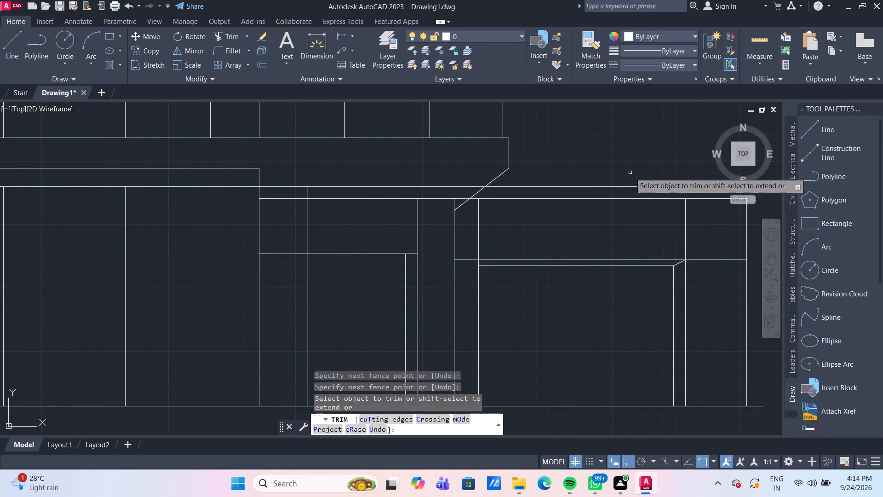
pyautogui.scroll(-1, 630, 172)
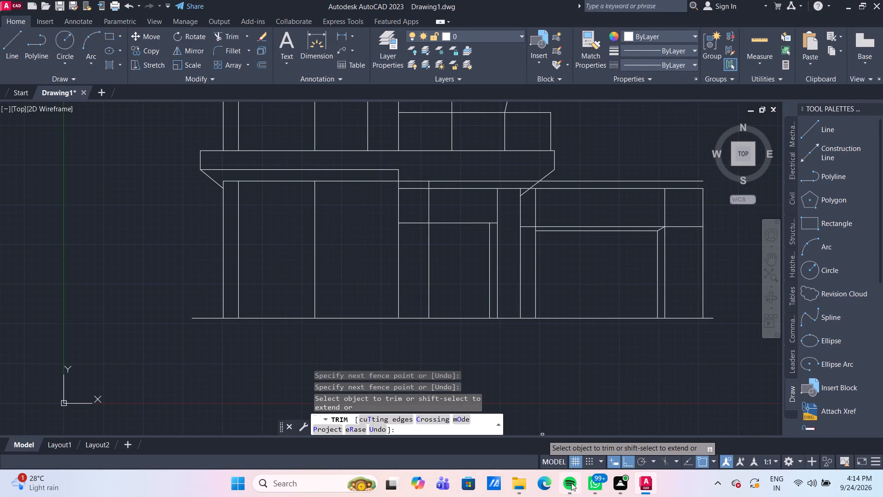
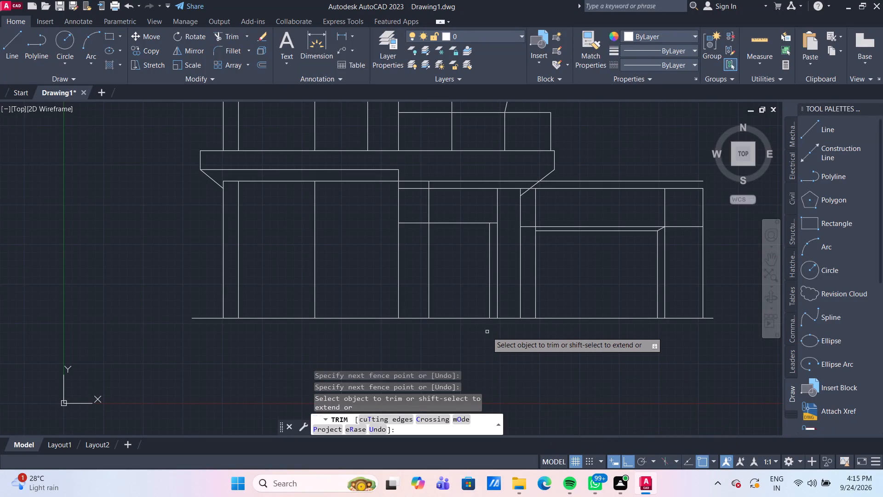
# Undo the last two fence trims on the short wall line and the lower roof slab's right underside.
pyautogui.hotkey('ctrl', 'z')
pyautogui.hotkey('ctrl', 'z')
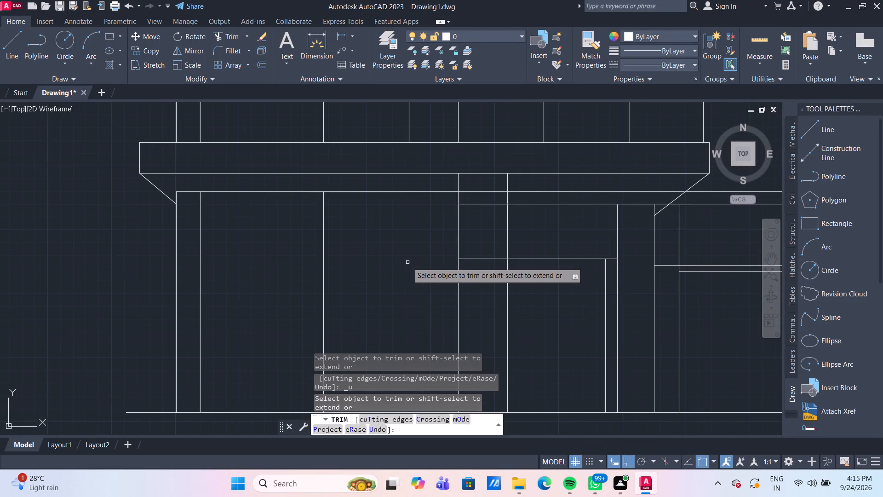
# Trim the horizontal line just below the lower roof slab's underside, between the inner wall line and the right sloped edge.
pyautogui.scroll(-1, 571, 197)
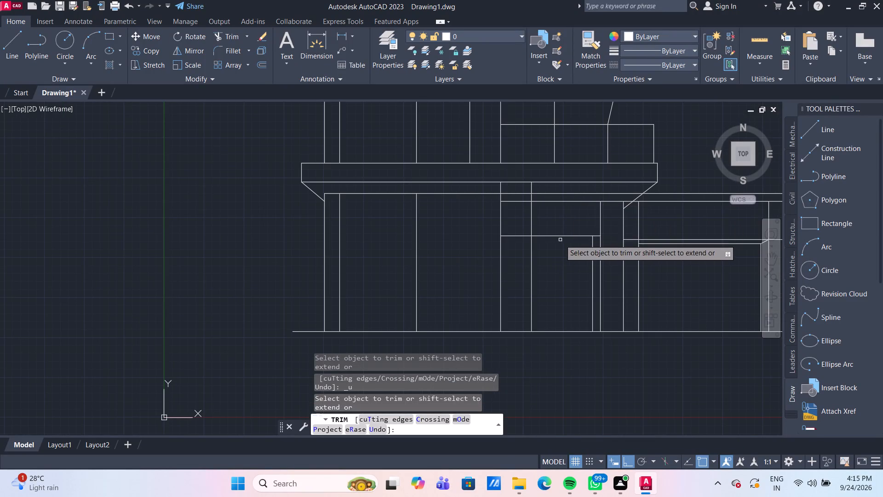
pyautogui.moveTo(531, 237); pyautogui.dragTo(453, 237, button='middle')
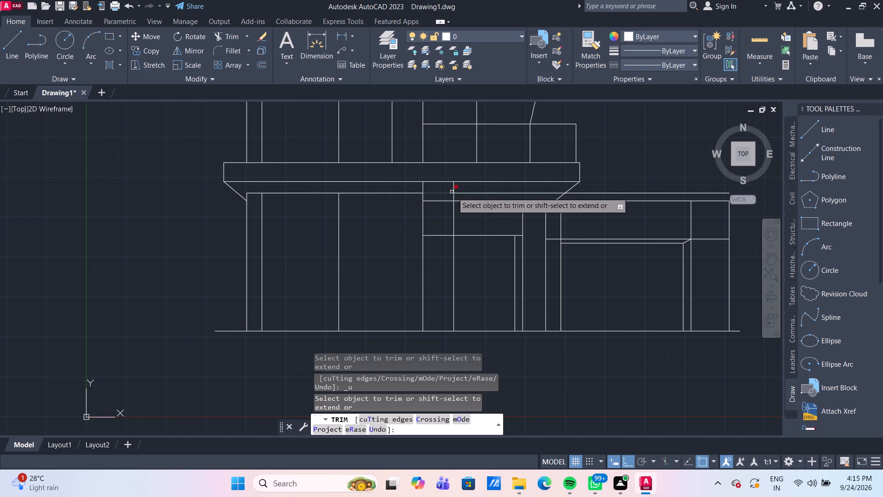
pyautogui.click(537, 195)
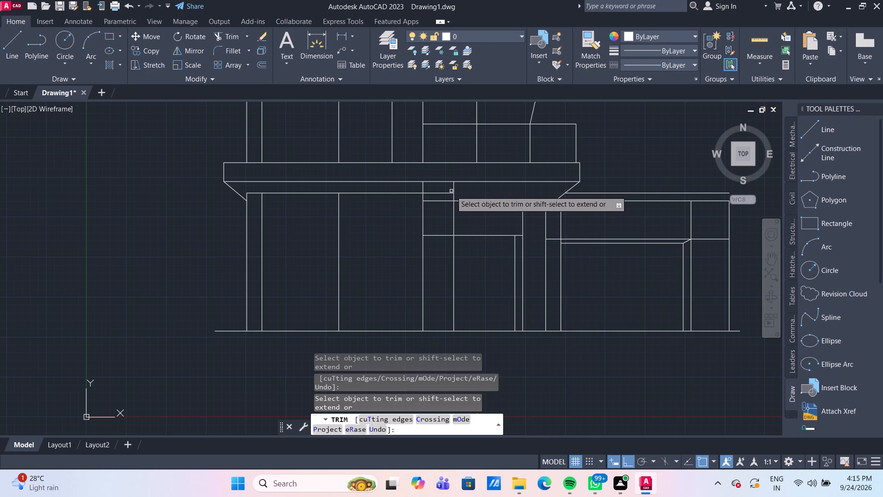
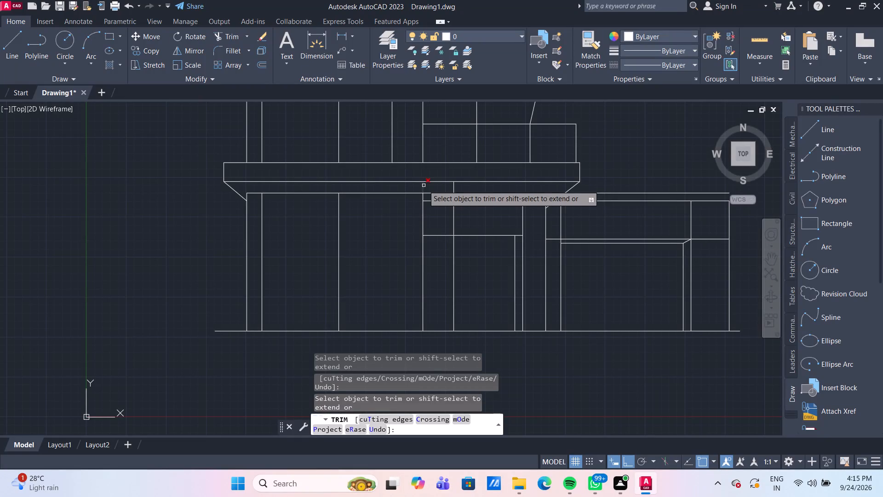
# Trim the two inner wall lines' stubs beneath the lower roof slab and the leftover short horizontal segment between them.
pyautogui.click(424, 185)
pyautogui.click(454, 190)
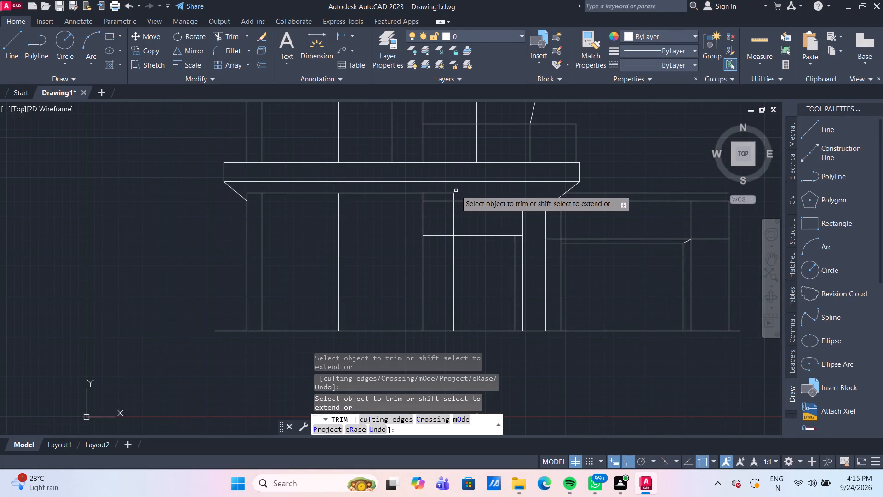
pyautogui.click(453, 197)
pyautogui.click(447, 195)
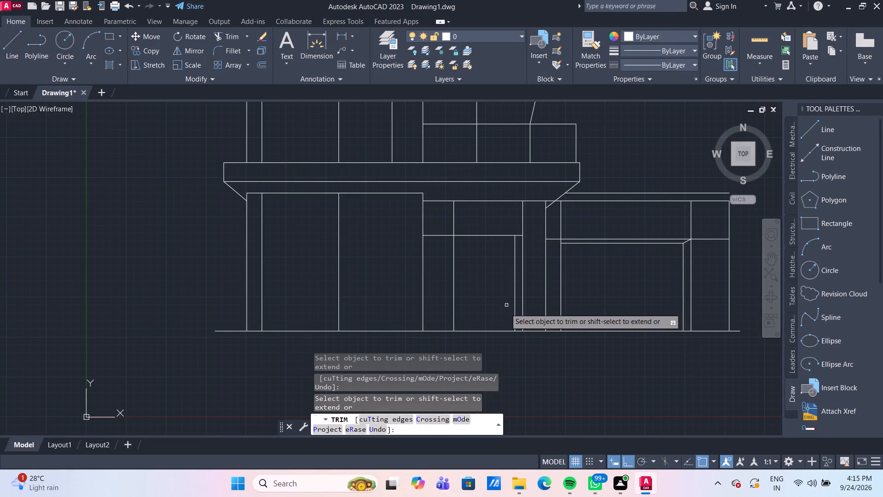
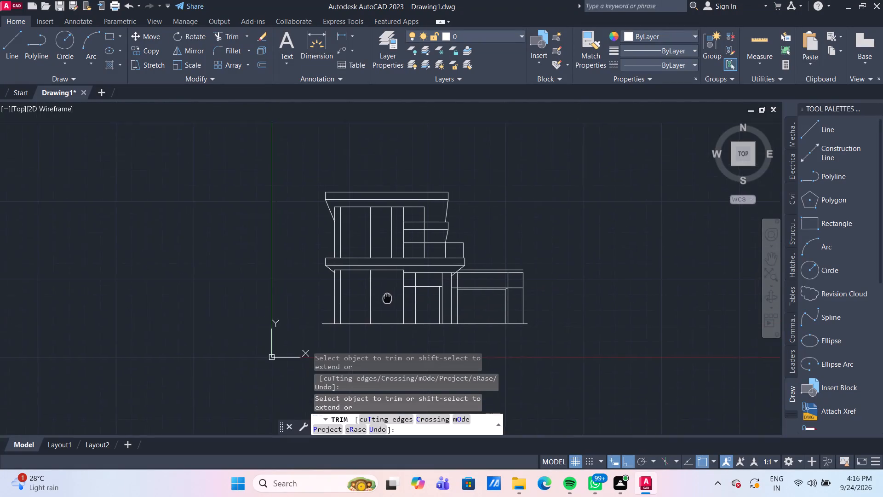
# Delete the extra horizontal line just above the side extension's top edge, starting at the lower slab's sloped end.
pyautogui.scroll(2, 434, 244)
pyautogui.scroll(1, 528, 203)
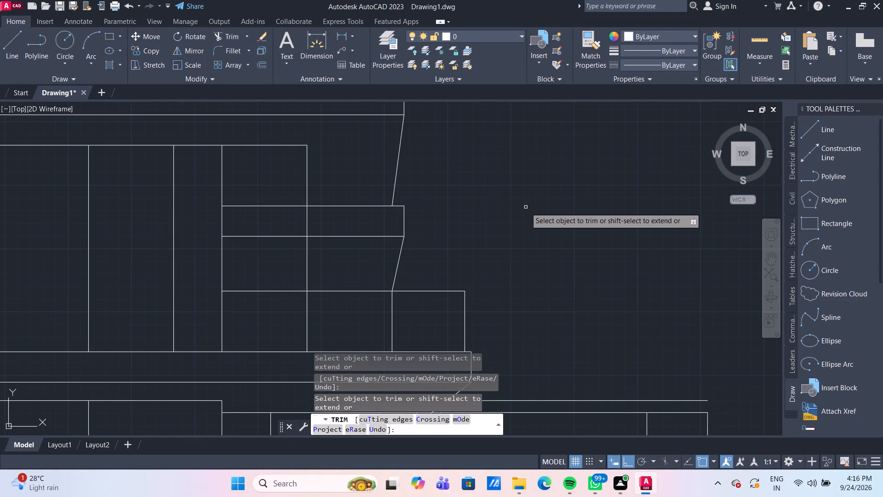
pyautogui.scroll(-3, 530, 214)
pyautogui.moveTo(546, 220); pyautogui.dragTo(549, 188, button='middle')
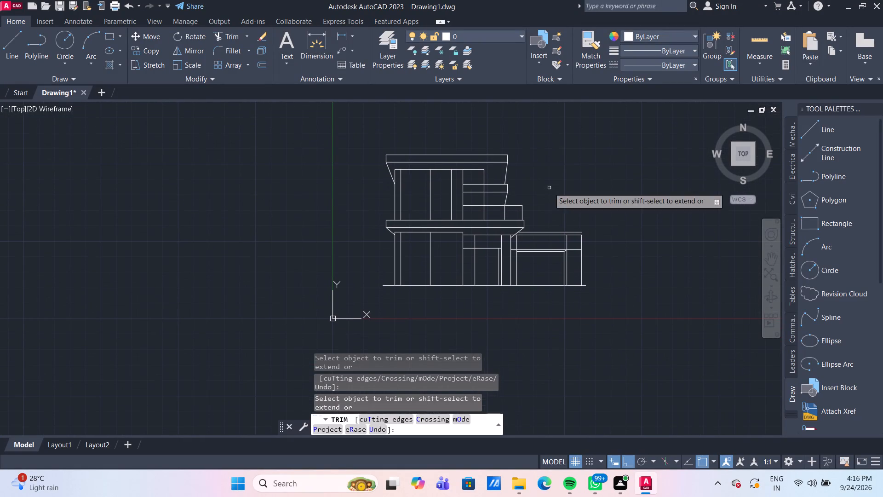
pyautogui.press('Escape')
pyautogui.scroll(1, 537, 187)
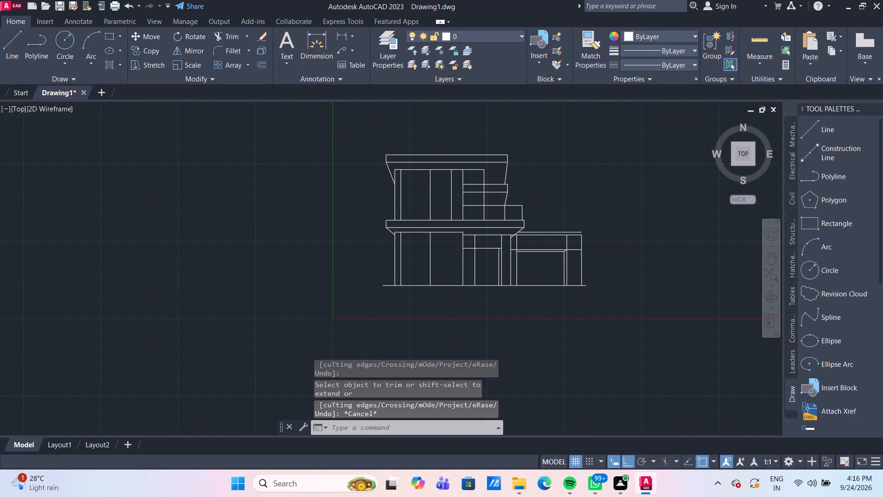
pyautogui.scroll(1, 545, 199)
pyautogui.moveTo(559, 222); pyautogui.dragTo(493, 150, button='middle')
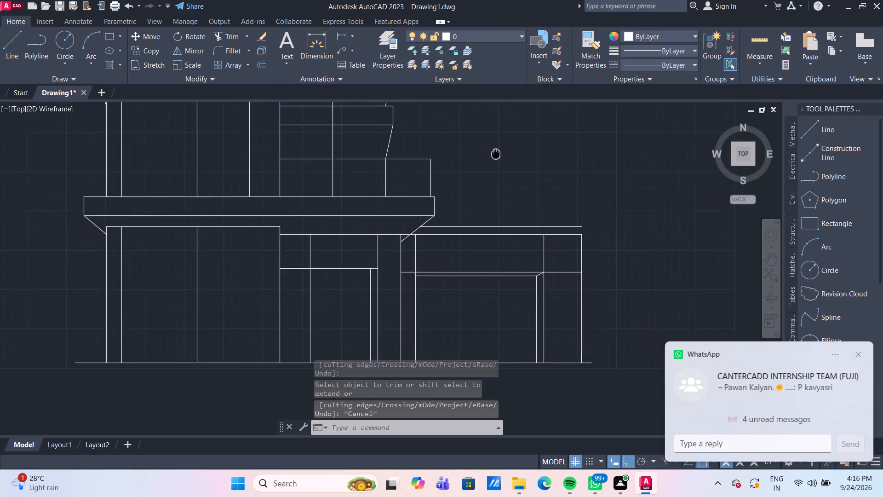
pyautogui.moveTo(493, 150); pyautogui.dragTo(486, 139, button='middle')
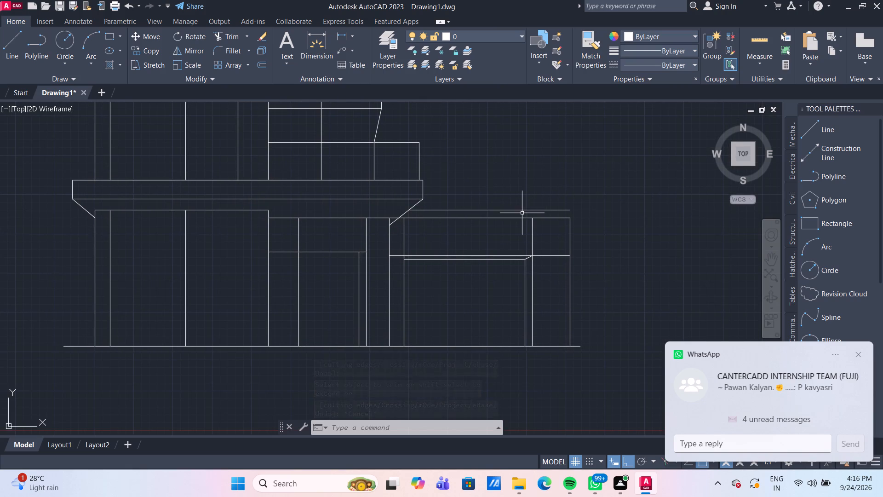
pyautogui.click(521, 211)
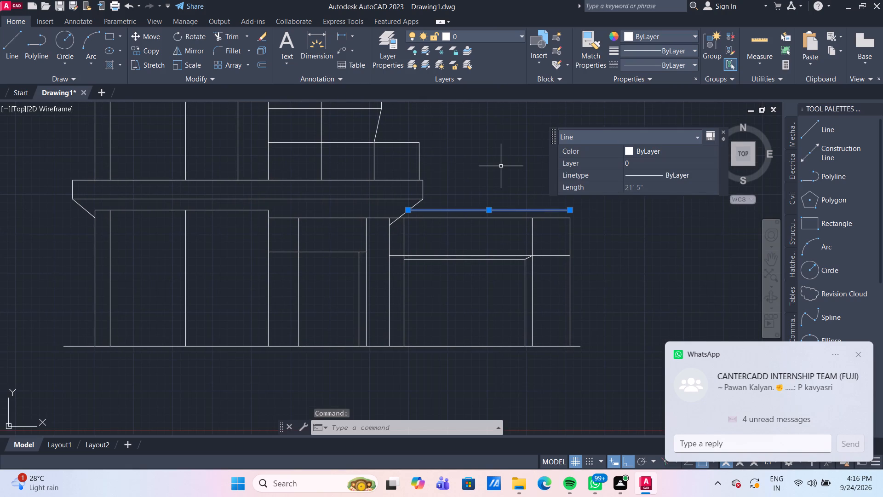
pyautogui.press('Delete')
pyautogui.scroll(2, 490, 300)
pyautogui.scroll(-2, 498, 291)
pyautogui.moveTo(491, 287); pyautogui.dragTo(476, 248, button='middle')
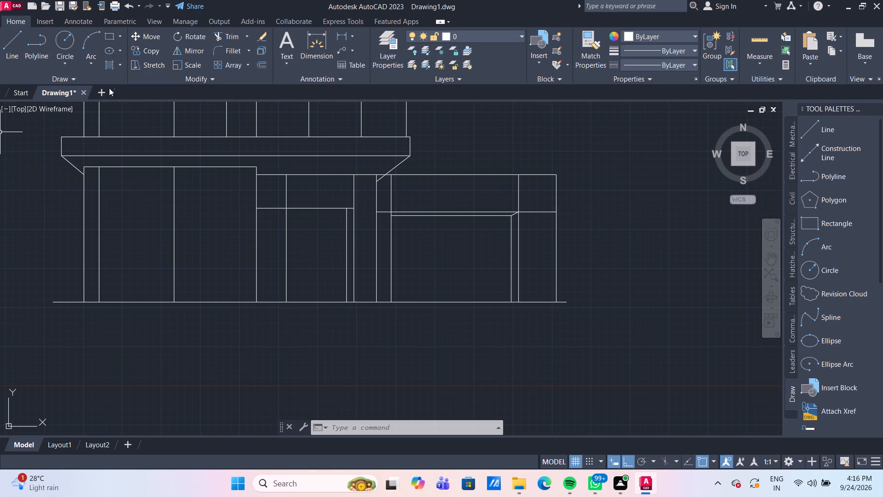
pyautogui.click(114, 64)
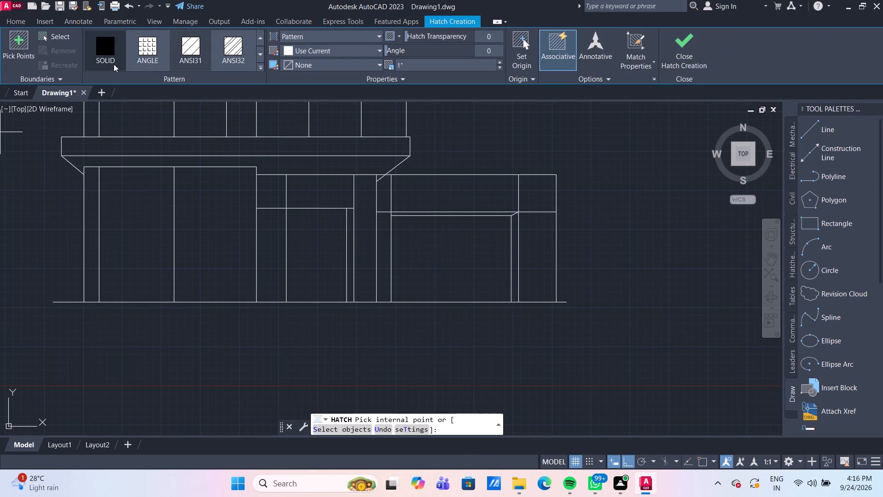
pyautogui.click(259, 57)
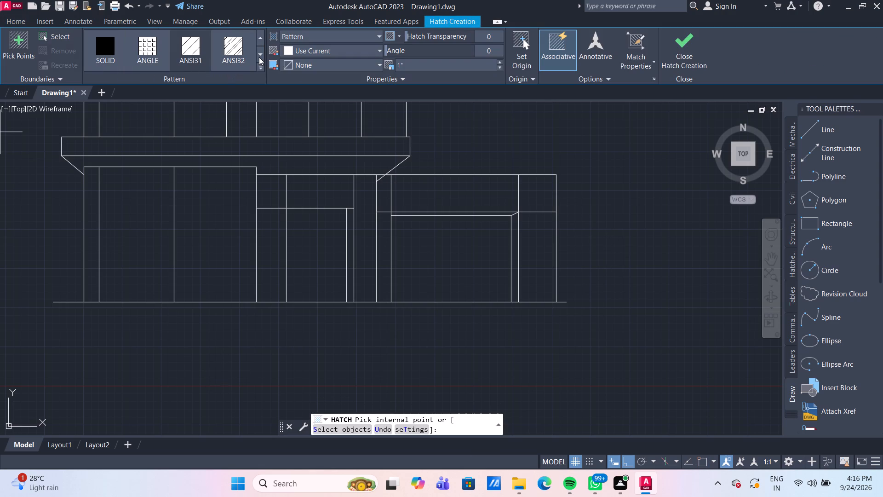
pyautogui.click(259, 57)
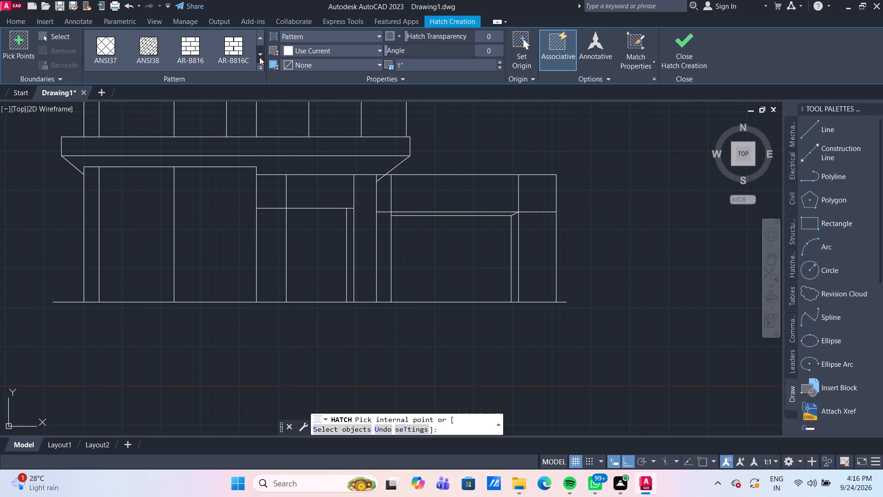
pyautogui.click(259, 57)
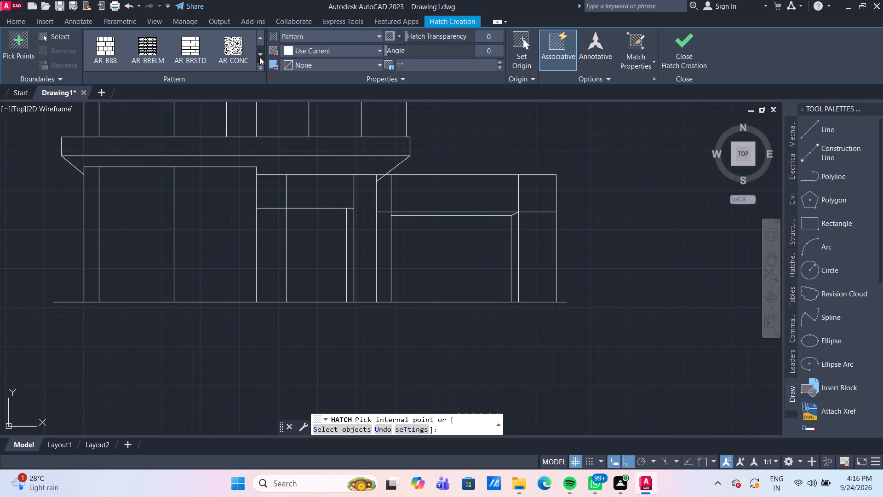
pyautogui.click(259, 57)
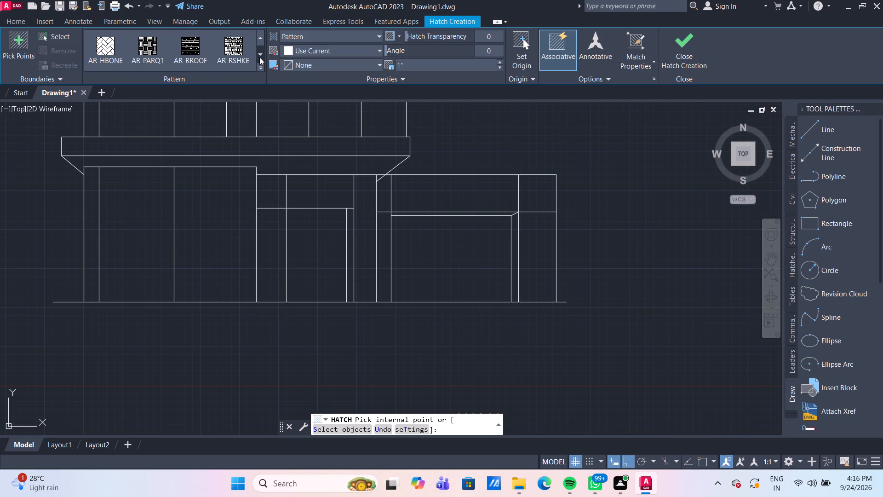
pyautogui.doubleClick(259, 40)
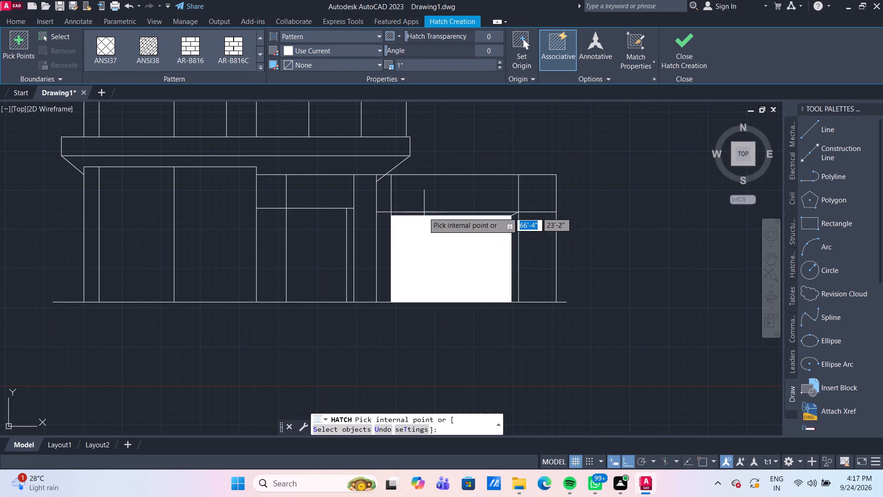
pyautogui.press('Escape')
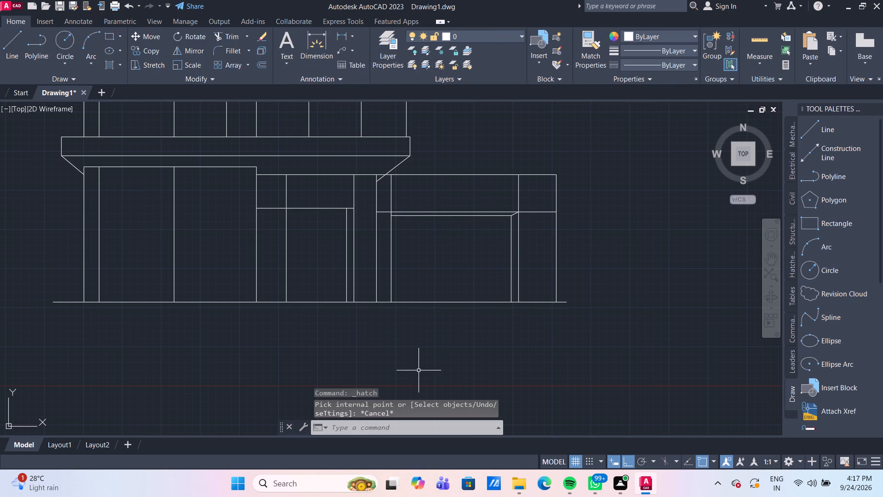
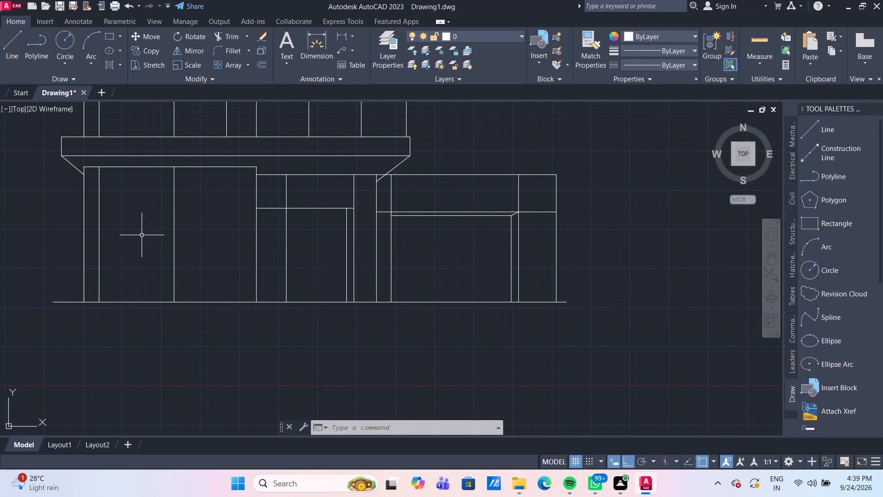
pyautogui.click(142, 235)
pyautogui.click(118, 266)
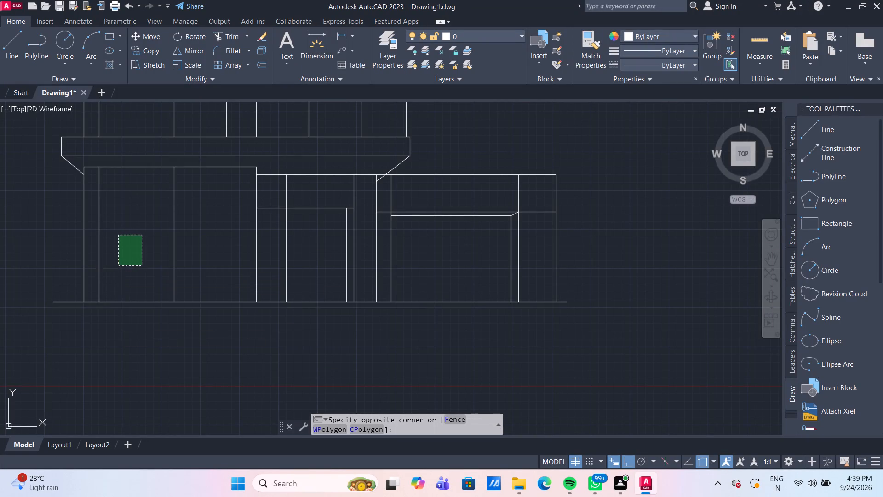
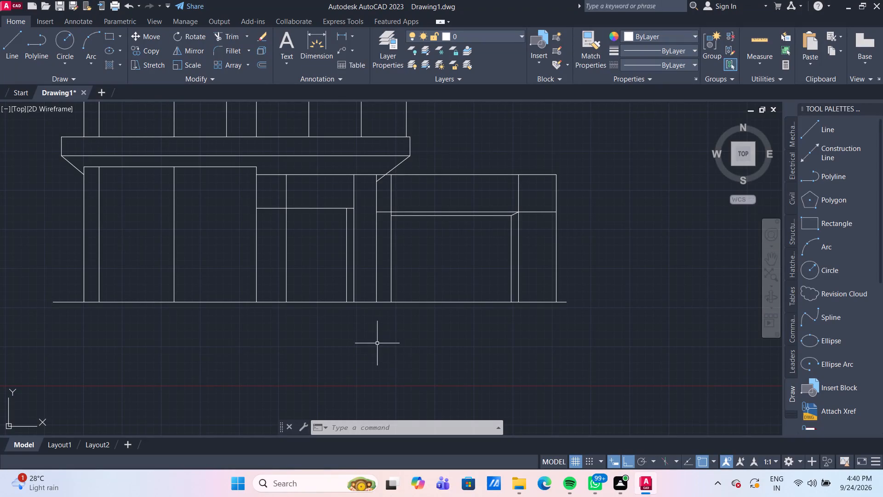
# Offset the top edge of the lower level's left wall block downward by 1'6".
pyautogui.press('o')
pyautogui.press('Return')
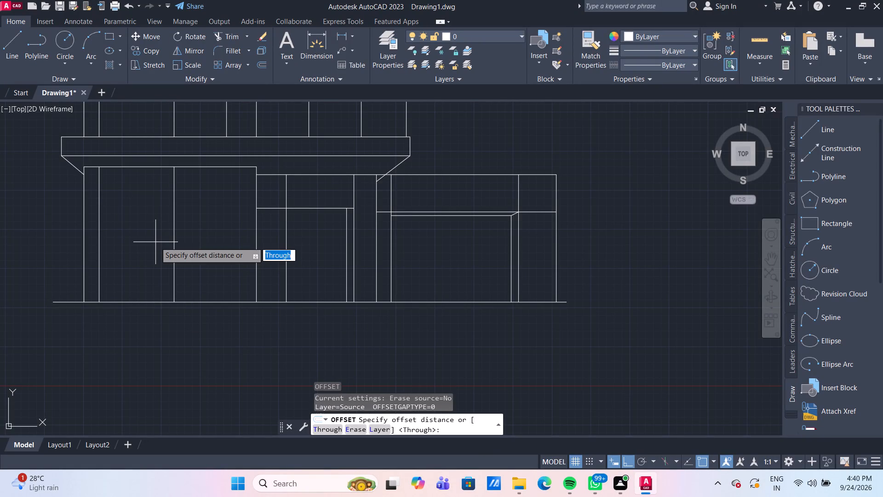
pyautogui.press('Return')
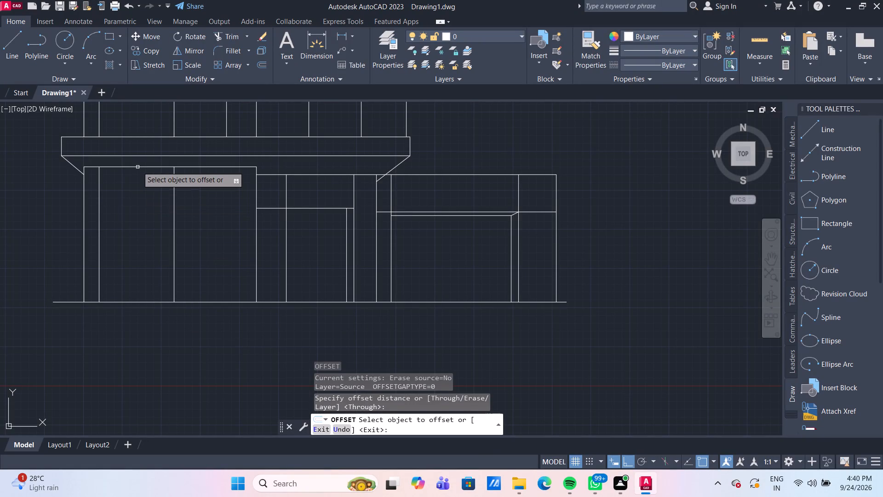
pyautogui.click(138, 167)
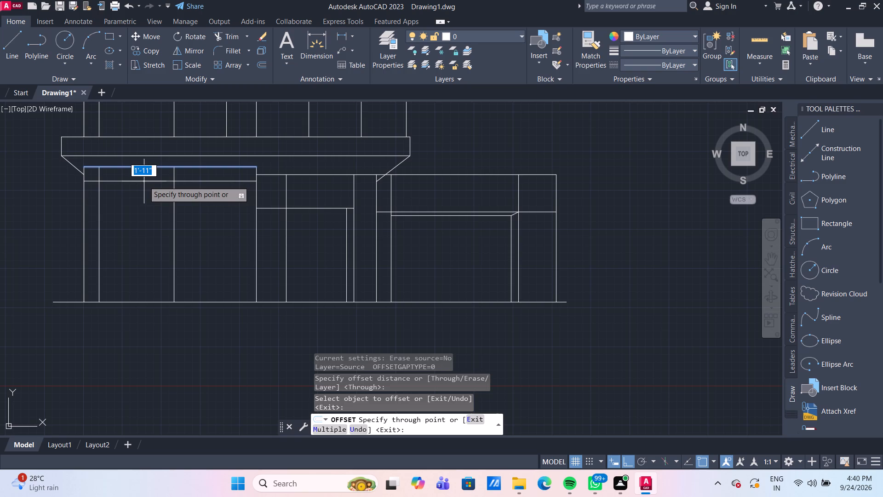
pyautogui.press('1')
pyautogui.write("'6")
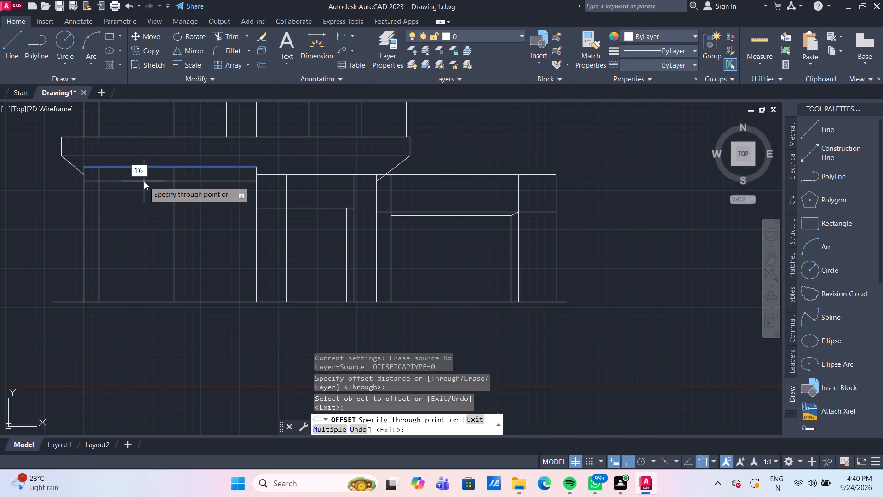
pyautogui.hotkey('shift', '"')
pyautogui.press('Return')
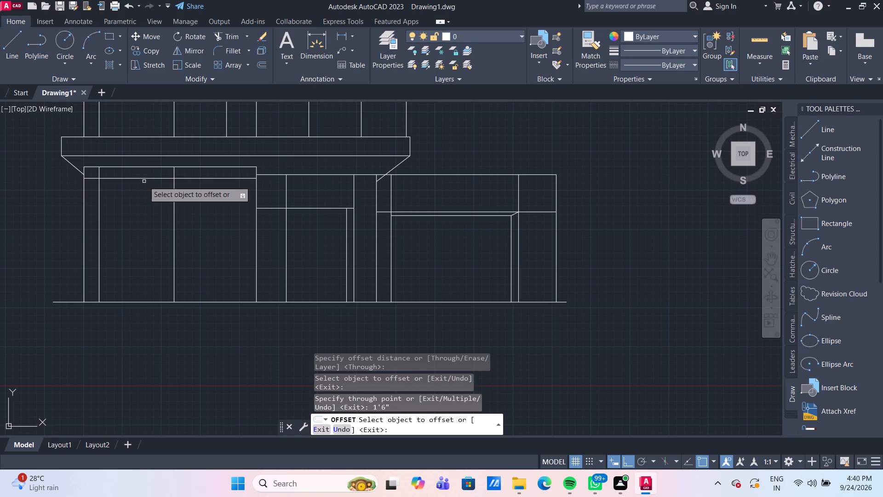
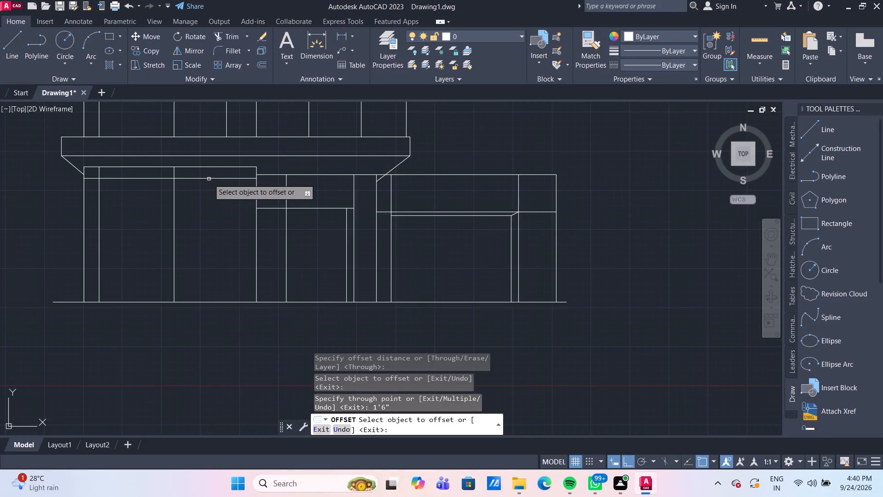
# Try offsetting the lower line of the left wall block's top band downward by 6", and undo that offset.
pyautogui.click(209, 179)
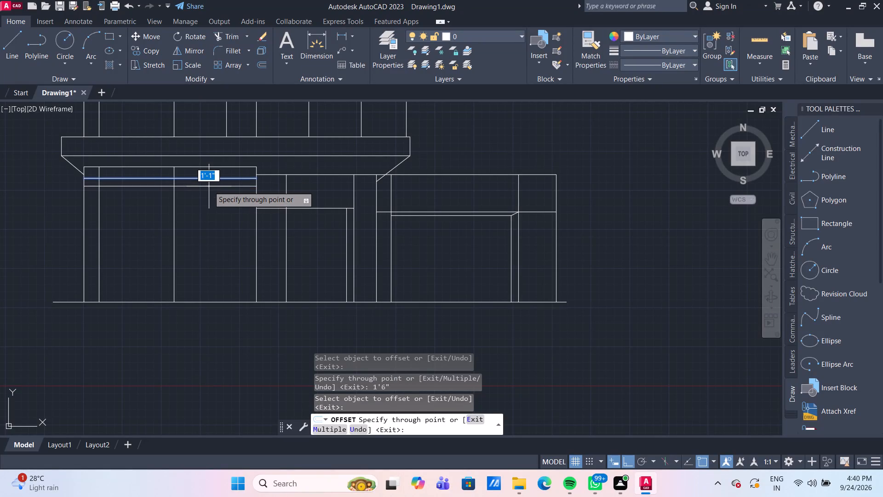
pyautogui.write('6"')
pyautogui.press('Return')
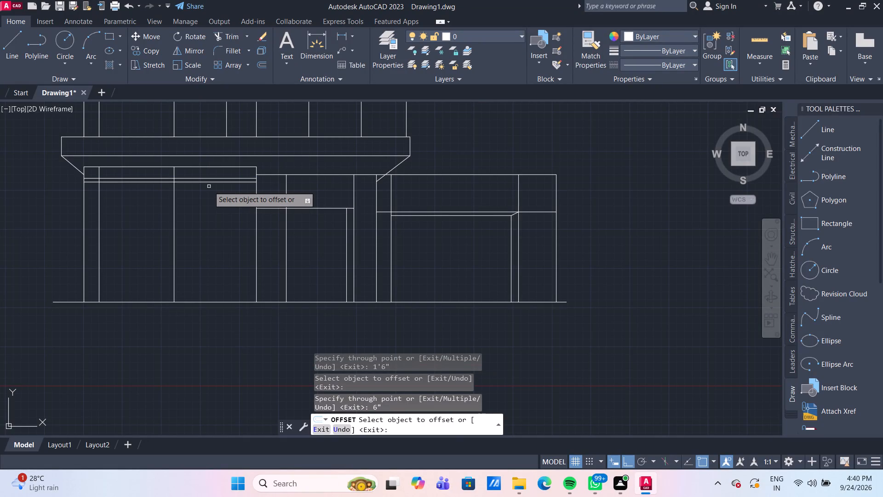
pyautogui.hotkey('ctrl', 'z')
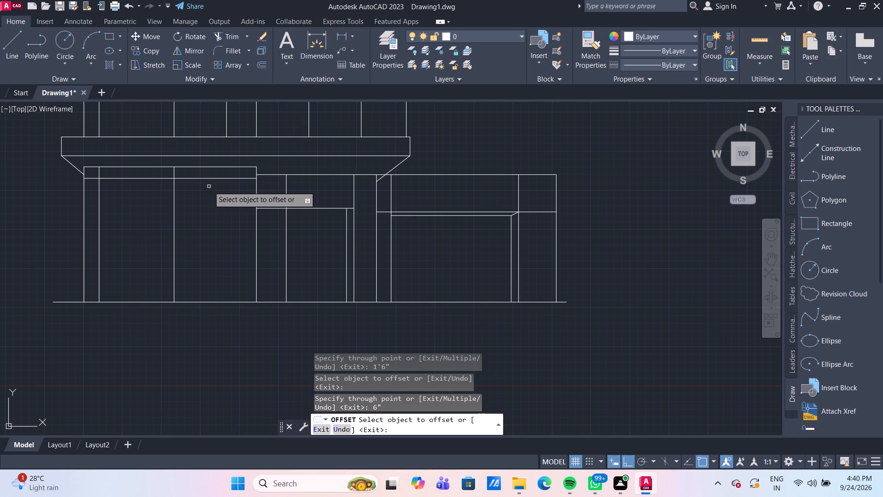
# Offset the lower line of the left wall block's top band downward by 9".
pyautogui.click(208, 176)
pyautogui.click(210, 179)
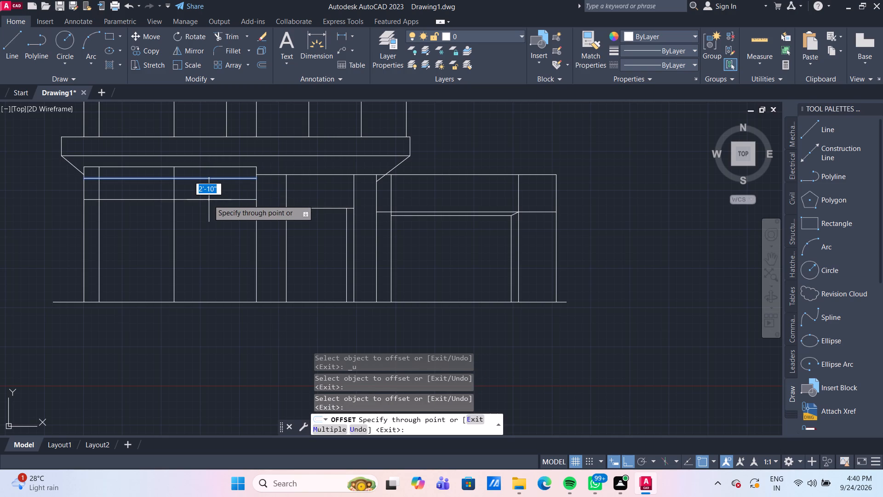
pyautogui.press('9')
pyautogui.hotkey('shift', '"')
pyautogui.press('Return')
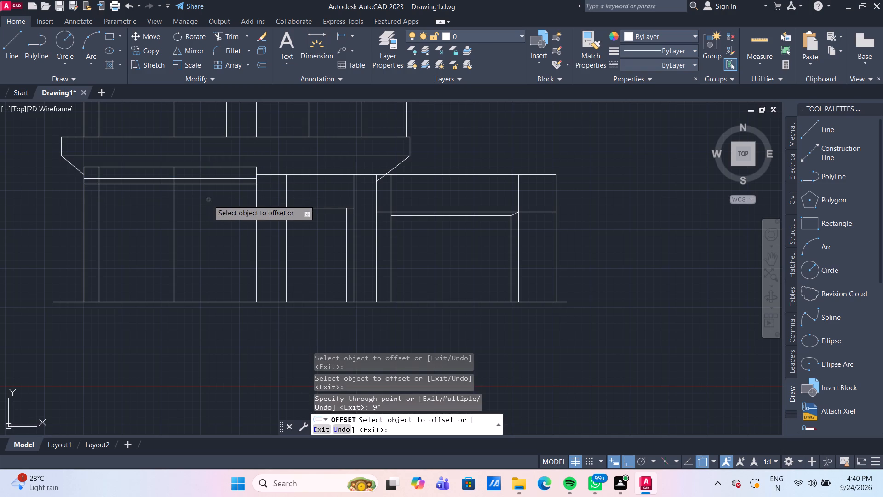
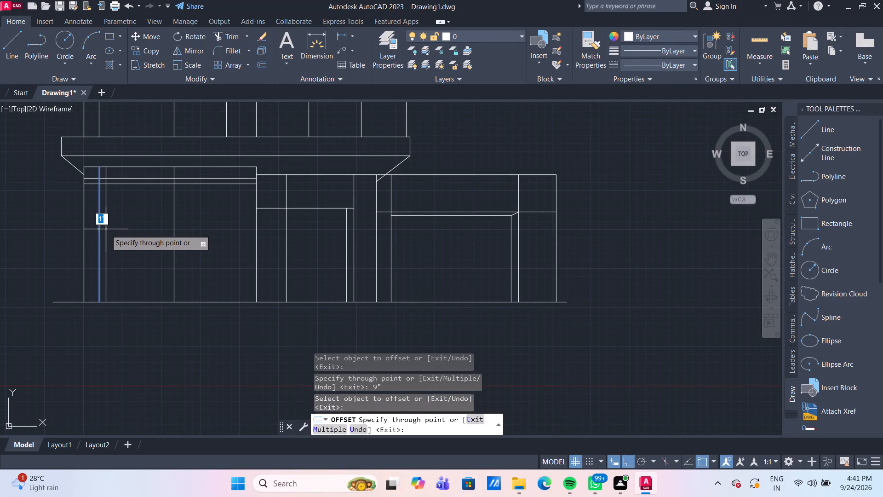
# Offset the left wall block's inner vertical line 9" toward the block's interior, and offset the resulting line another 9" the same way.
pyautogui.write('9"')
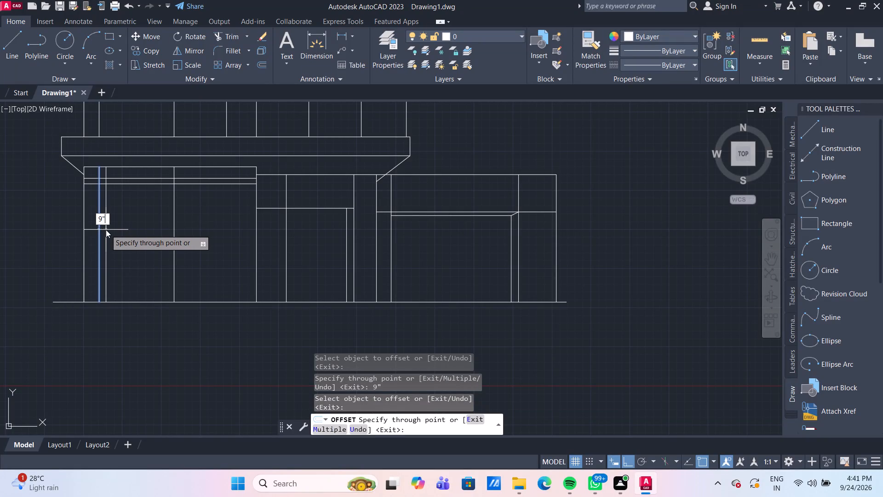
pyautogui.press('Return')
pyautogui.click(104, 229)
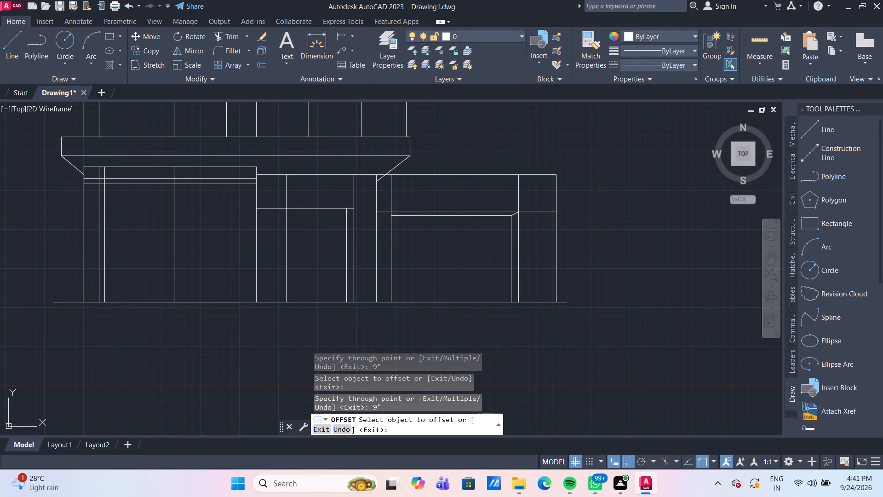
pyautogui.write('9"')
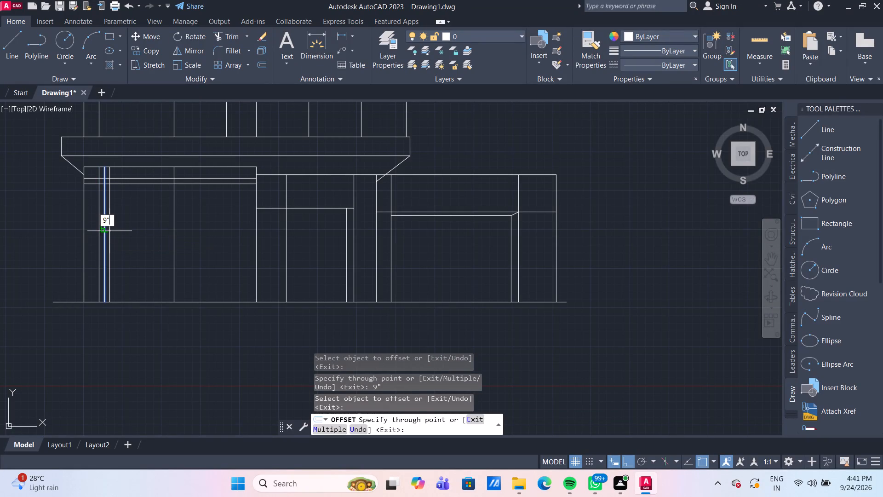
pyautogui.press('Return')
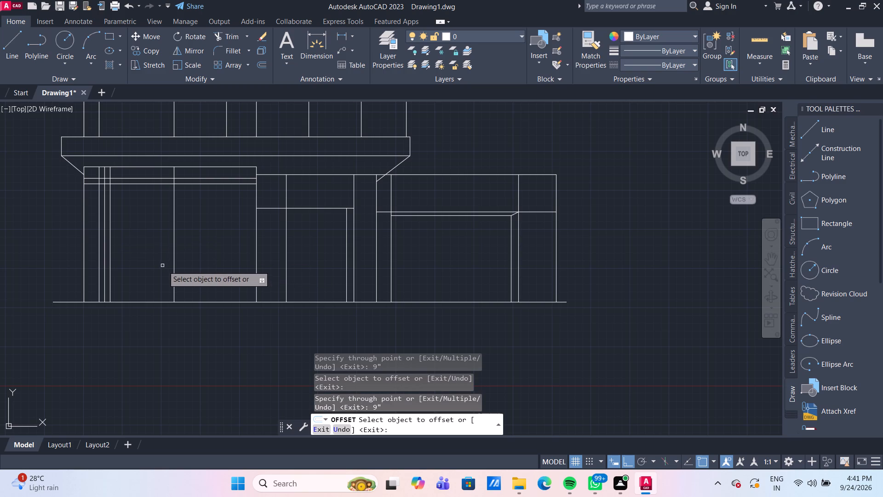
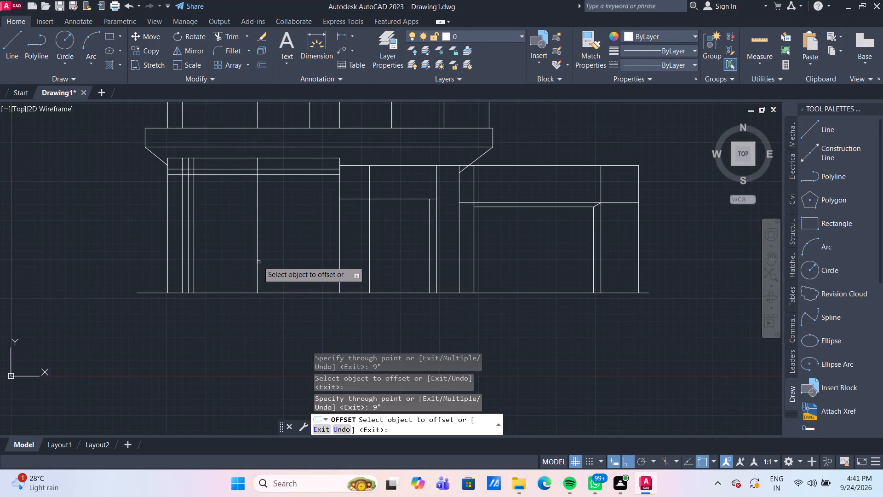
# Offset the left wall block's middle vertical line 9" to its left, toward the paired vertical lines.
pyautogui.click(258, 261)
pyautogui.write('9"')
pyautogui.press('Return')
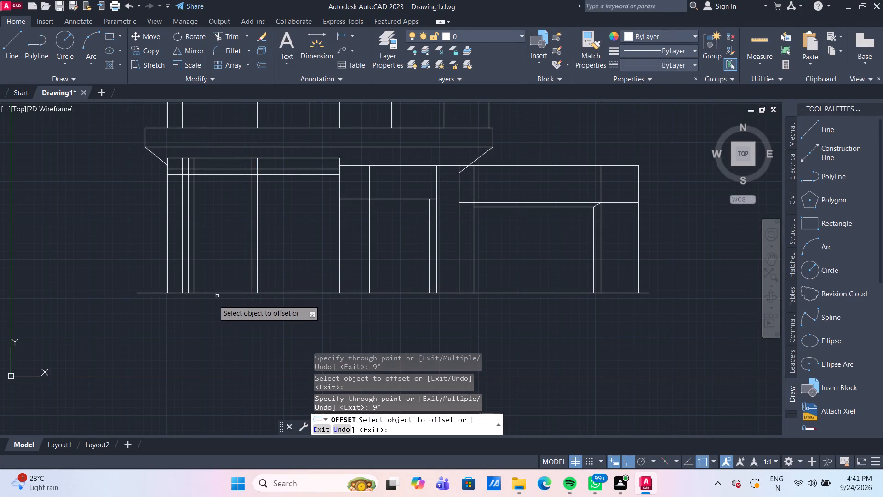
# Offset the ground line 2'6" upward, and offset the resulting horizontal line another 9" upward.
pyautogui.click(214, 293)
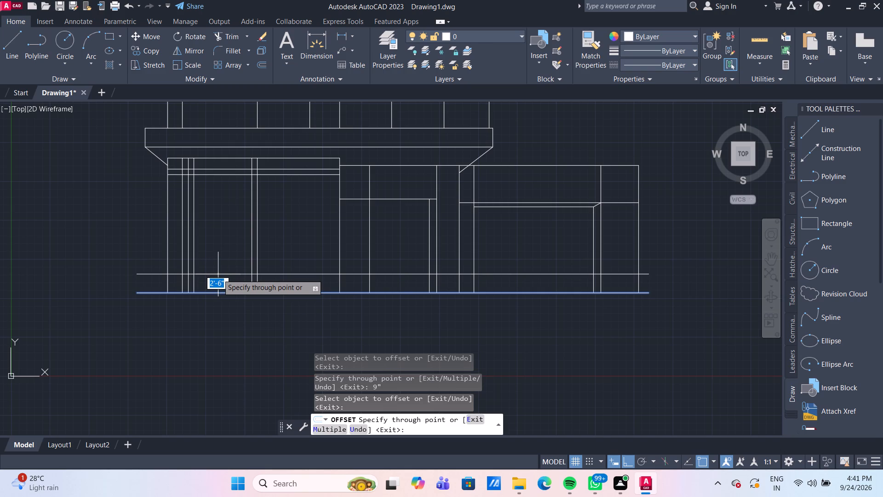
pyautogui.write('2\'6"')
pyautogui.press('Return')
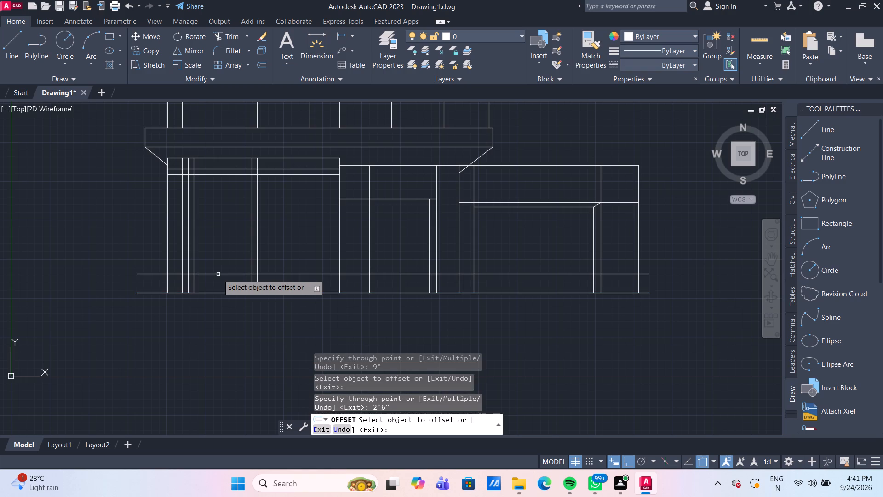
pyautogui.click(218, 274)
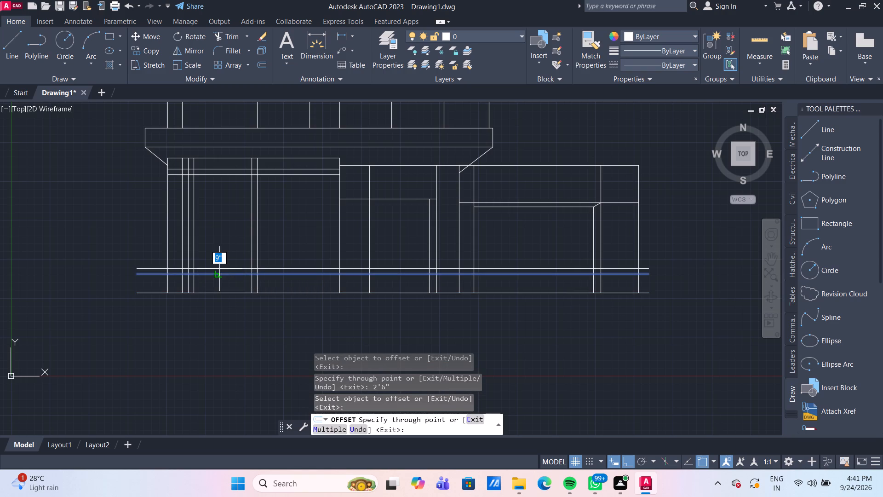
pyautogui.write('9"')
pyautogui.press('Return')
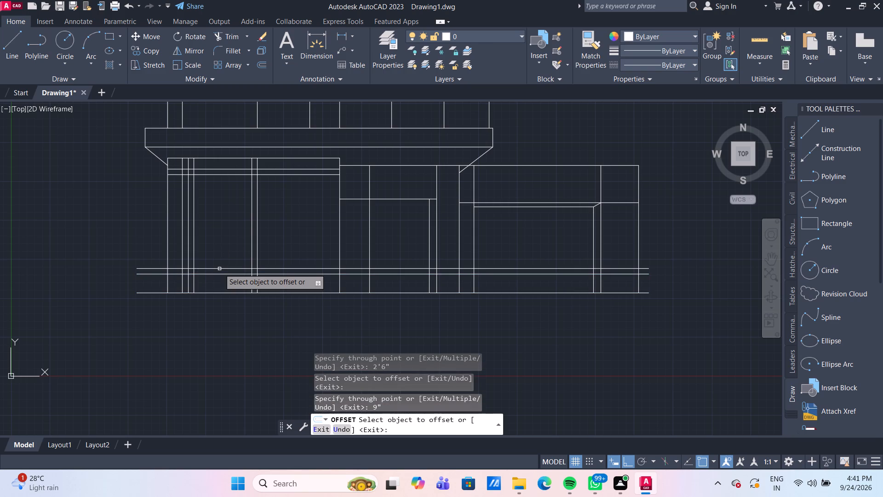
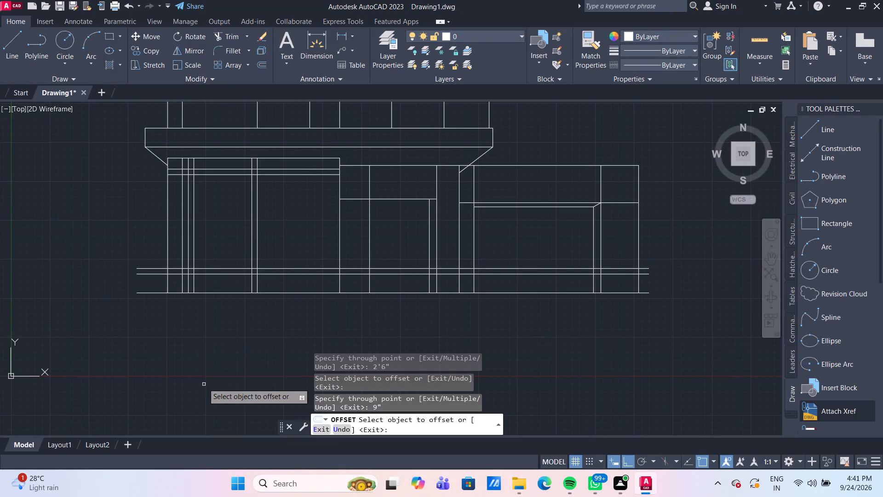
# Trim the left wall block's five inner vertical lines between the lower offset horizontal line and the ground line.
pyautogui.moveTo(224, 321); pyautogui.dragTo(281, 393, button='middle')
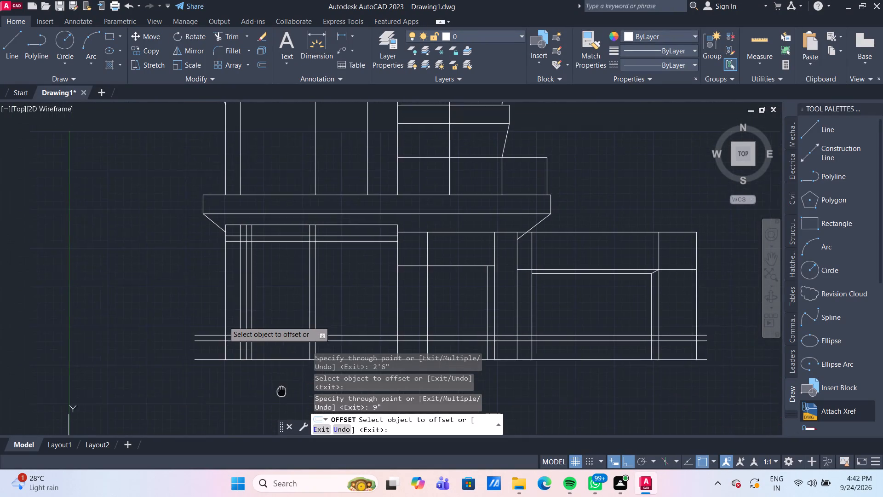
pyautogui.moveTo(281, 393); pyautogui.dragTo(277, 395, button='middle')
pyautogui.moveTo(255, 370); pyautogui.dragTo(205, 303, button='middle')
pyautogui.scroll(1, 255, 274)
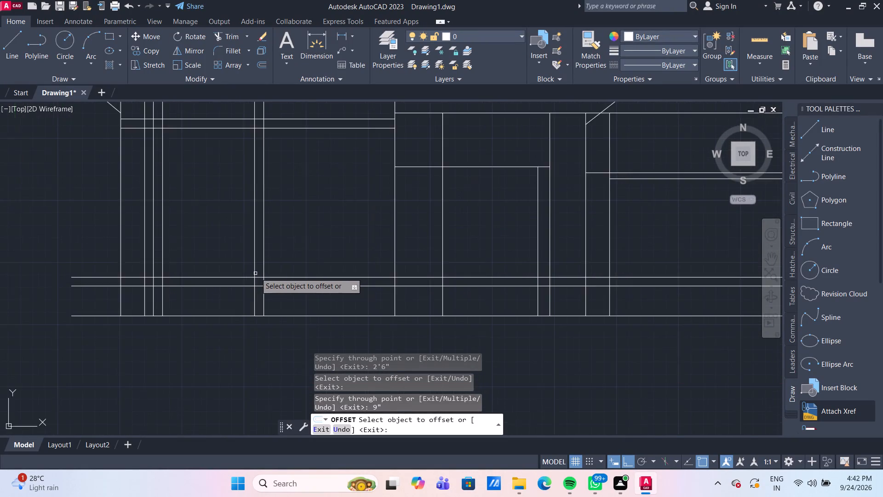
pyautogui.scroll(1, 256, 273)
pyautogui.scroll(-2, 258, 272)
pyautogui.scroll(1, 262, 299)
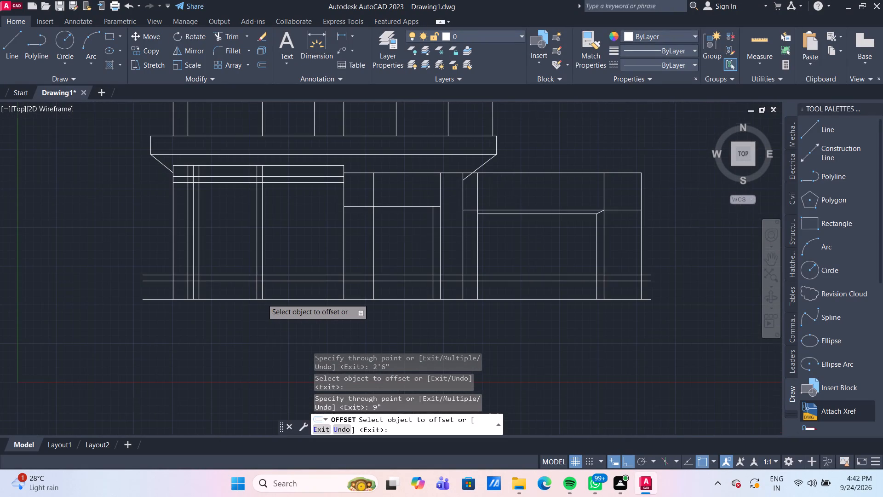
pyautogui.scroll(1, 262, 299)
pyautogui.scroll(-1, 264, 287)
pyautogui.click(238, 286)
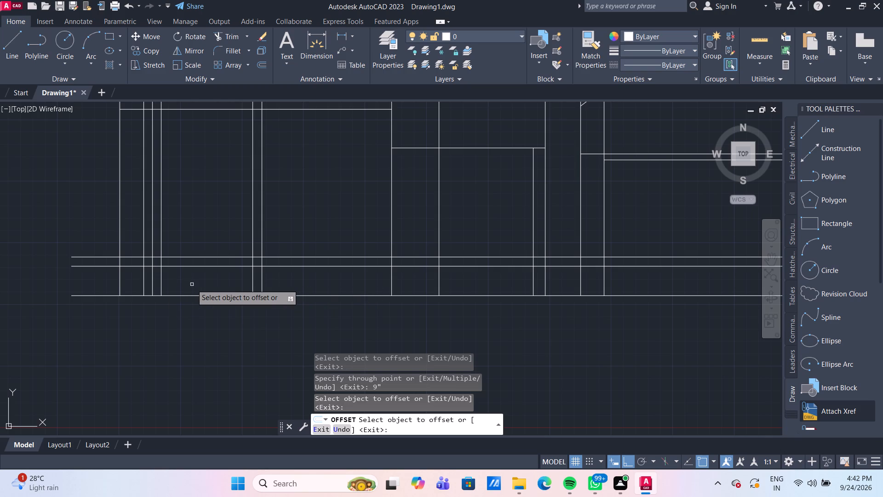
pyautogui.press('Escape')
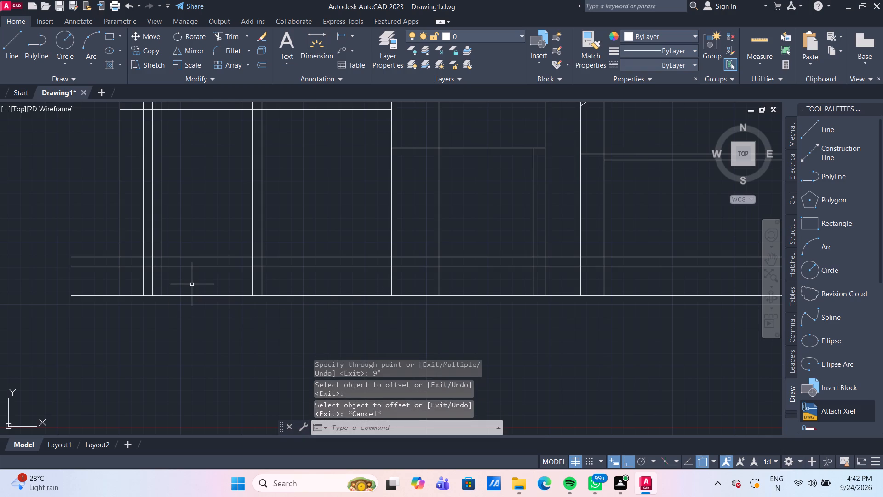
pyautogui.write('tr')
pyautogui.press('Return')
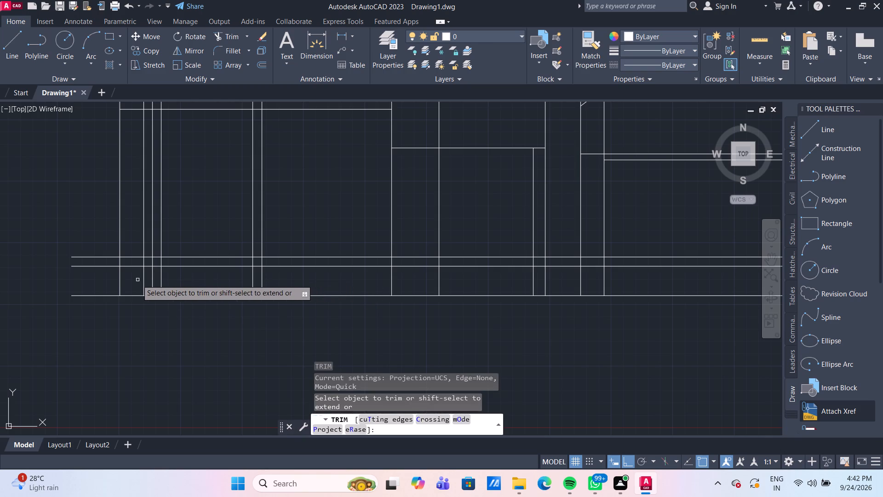
pyautogui.click(136, 280)
pyautogui.click(287, 283)
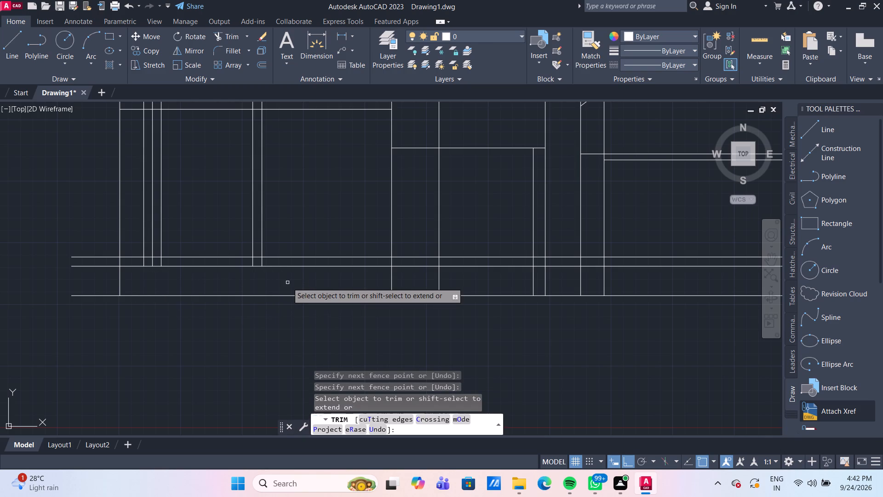
# Trim the two offset horizontal lines on both sides of the window frame, within the left wall block's outer edges.
pyautogui.click(287, 283)
pyautogui.click(281, 247)
pyautogui.click(282, 279)
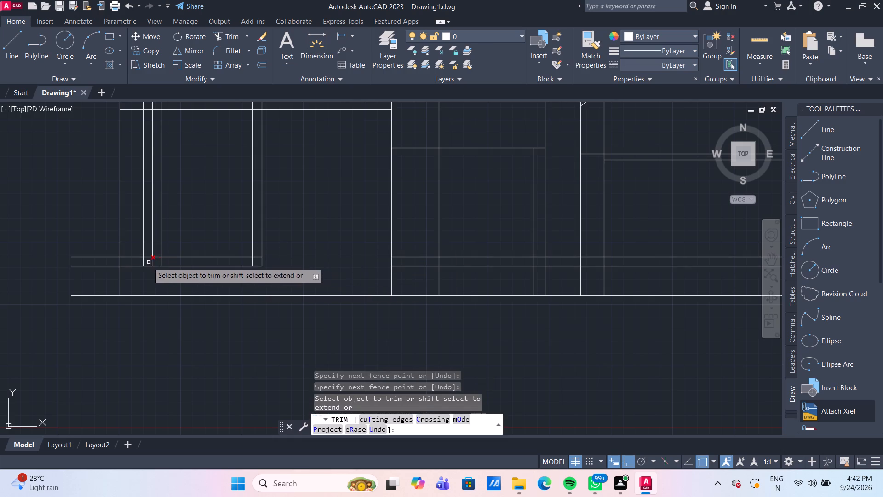
pyautogui.click(127, 252)
pyautogui.click(132, 280)
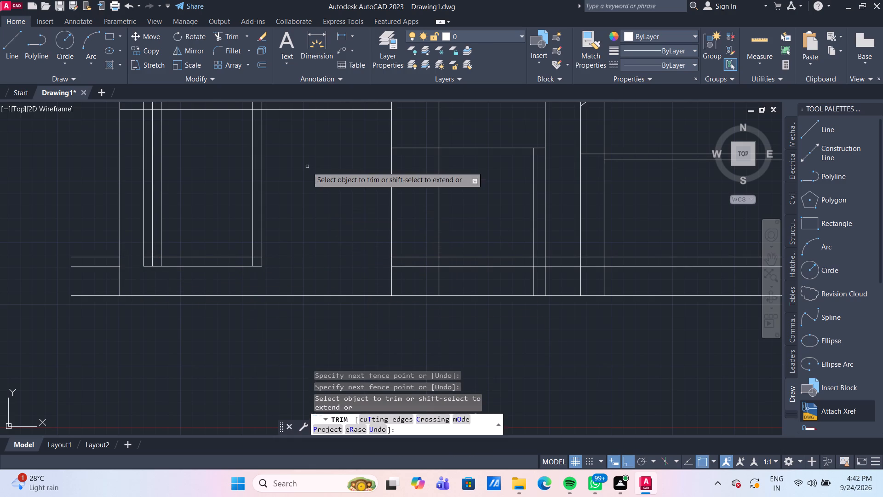
pyautogui.moveTo(307, 167); pyautogui.dragTo(309, 233, button='middle')
pyautogui.scroll(-1, 309, 233)
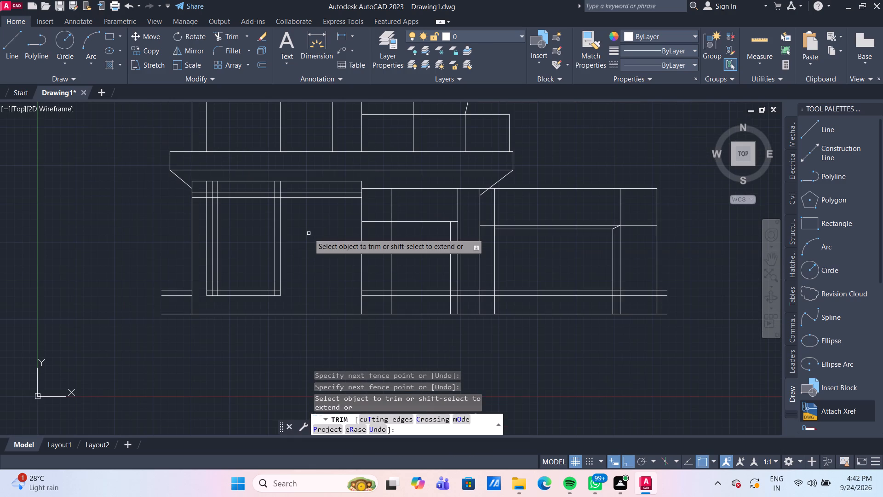
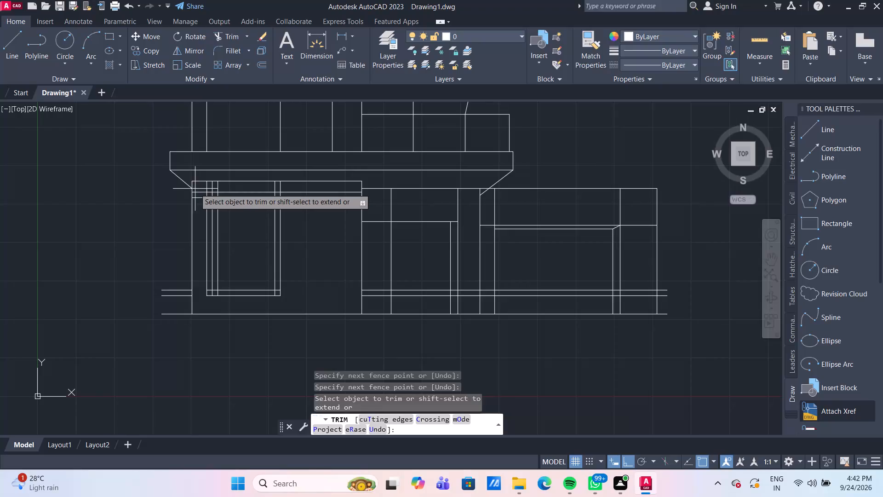
# Trim the two upper horizontal lines of the left wall block on both sides of the window frame.
pyautogui.click(201, 209)
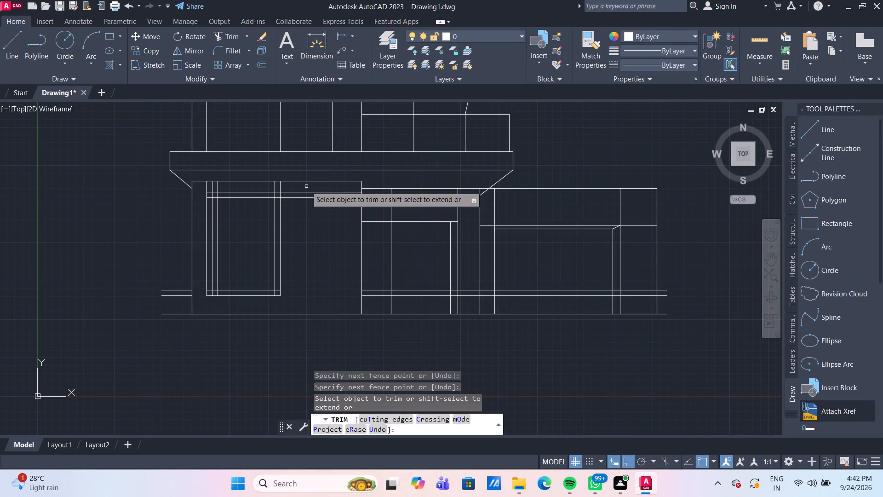
pyautogui.click(306, 186)
pyautogui.click(308, 217)
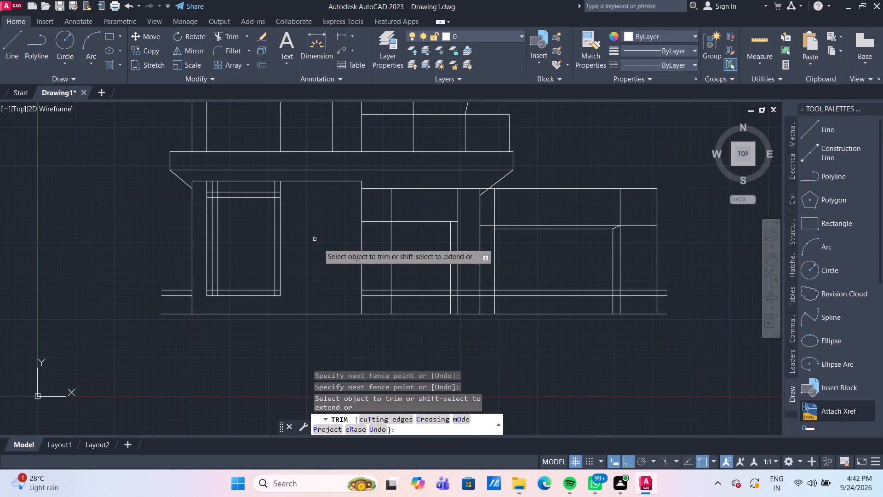
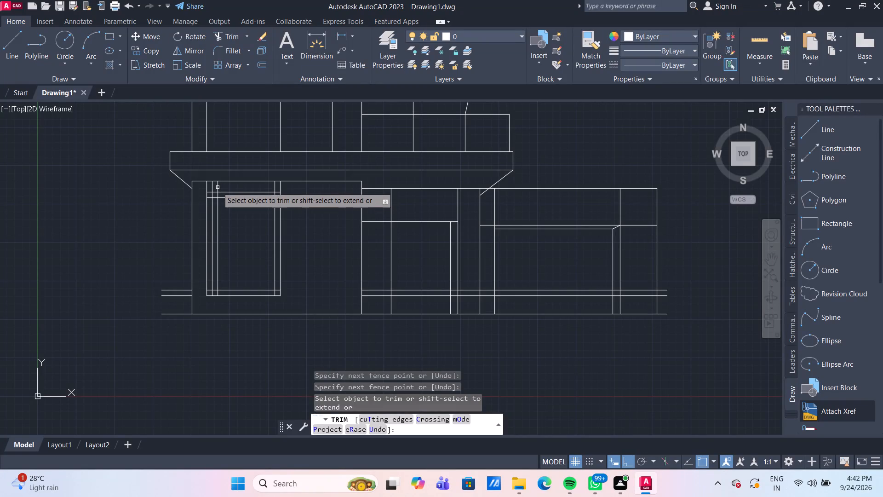
# Trim the three inner vertical window-frame lines above the frame's upper horizontal line in the lower-level left wall block.
pyautogui.click(218, 187)
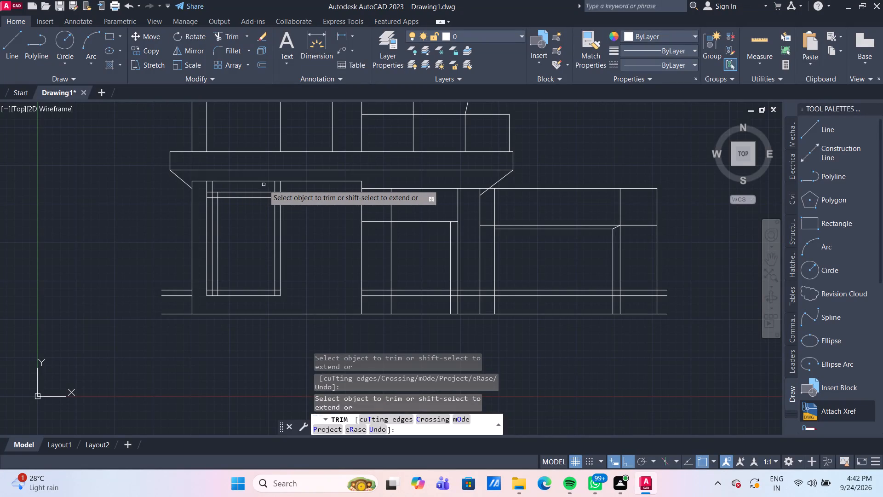
pyautogui.click(275, 187)
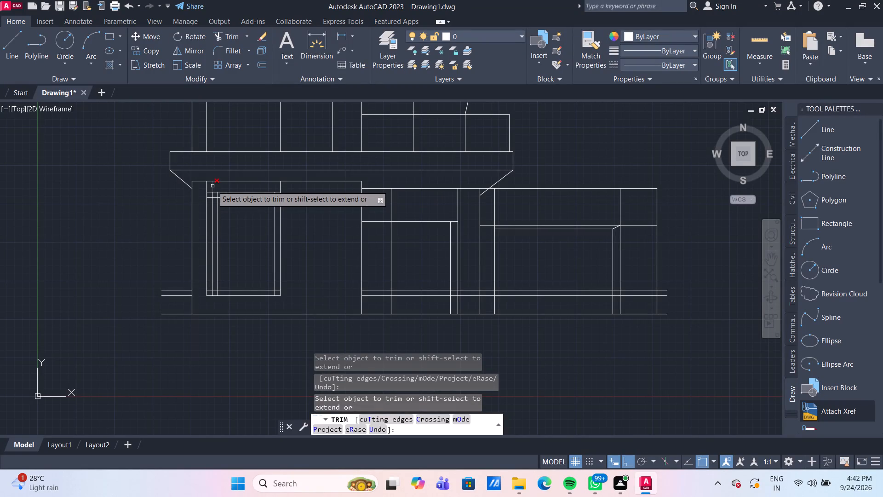
pyautogui.click(212, 186)
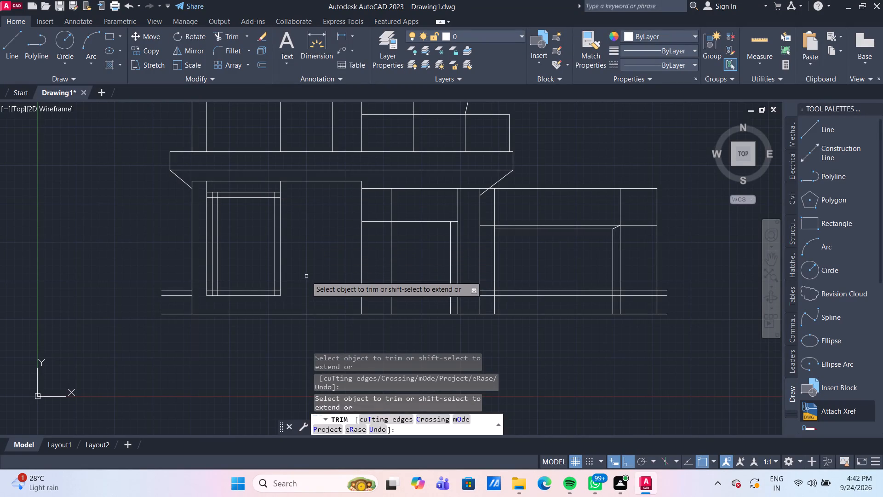
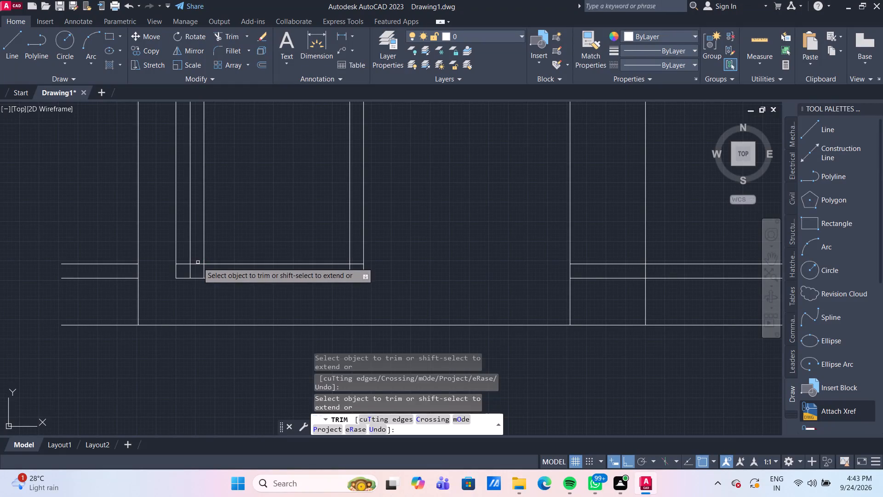
# Trim the overlapping line ends at both bottom corners of the inner window frame in the lower-level left wall block.
pyautogui.click(198, 262)
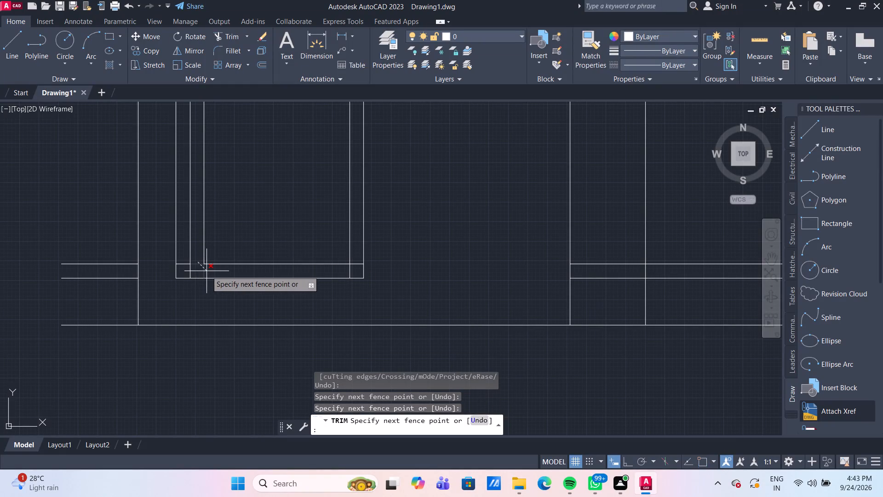
pyautogui.click(207, 271)
pyautogui.click(182, 265)
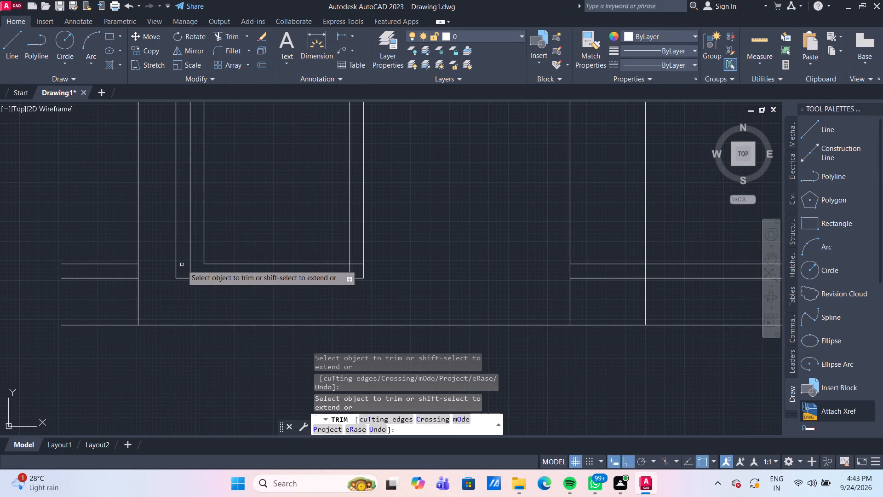
pyautogui.click(349, 272)
pyautogui.click(356, 266)
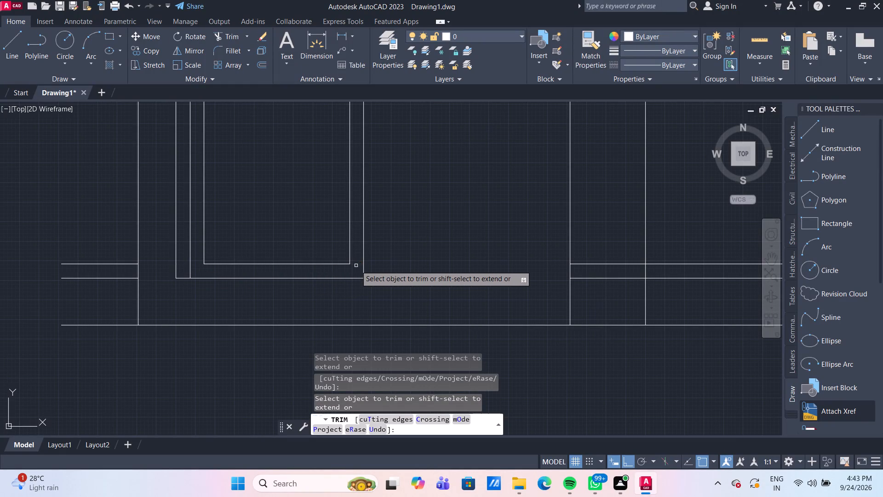
# Trim the overlapping line ends at both top corners of the same window's inner frame, leaving a clean inner rectangle.
pyautogui.scroll(-2, 295, 194)
pyautogui.moveTo(291, 176); pyautogui.dragTo(273, 260, button='middle')
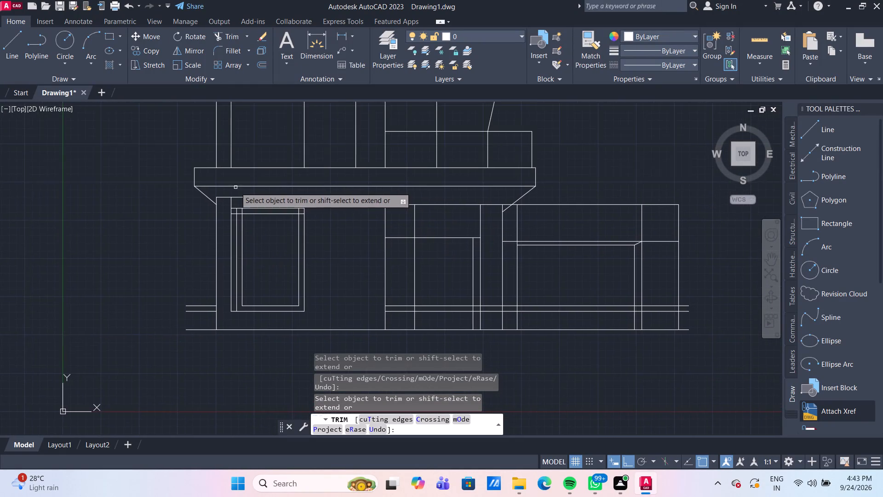
pyautogui.scroll(3, 235, 186)
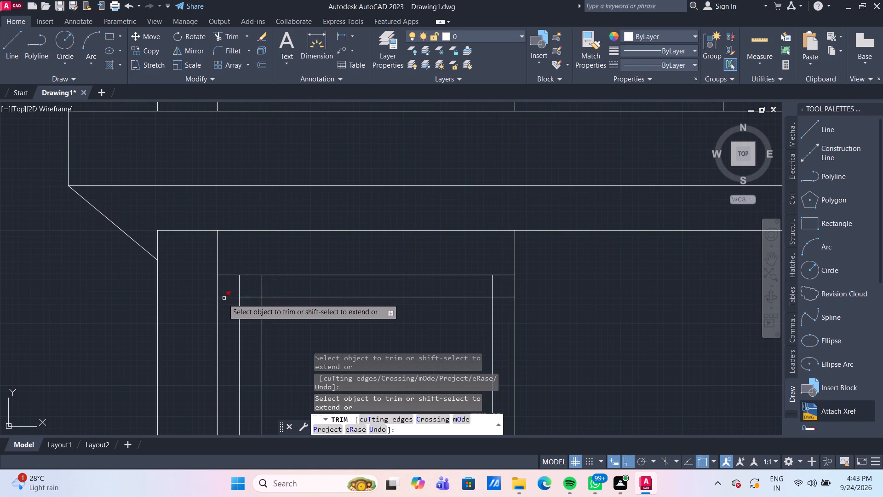
pyautogui.click(226, 298)
pyautogui.click(251, 300)
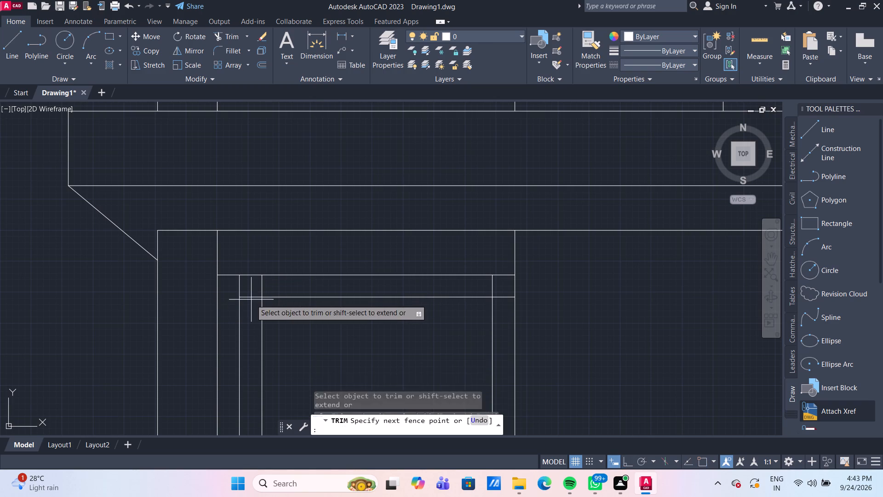
pyautogui.click(265, 286)
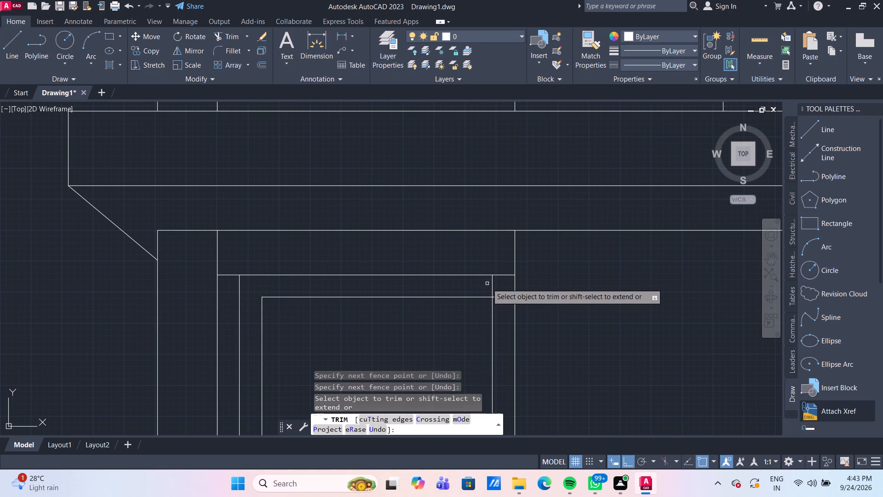
pyautogui.click(488, 283)
pyautogui.click(505, 304)
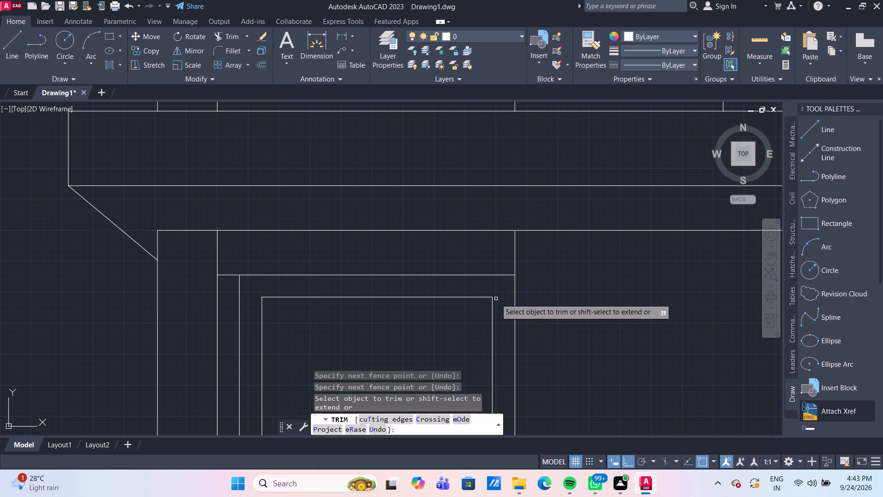
pyautogui.scroll(-3, 496, 299)
pyautogui.moveTo(524, 338); pyautogui.dragTo(453, 239, button='middle')
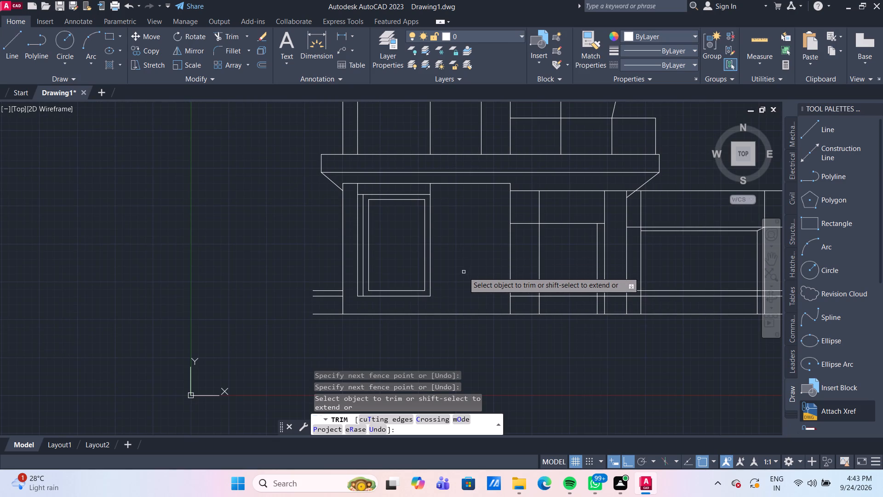
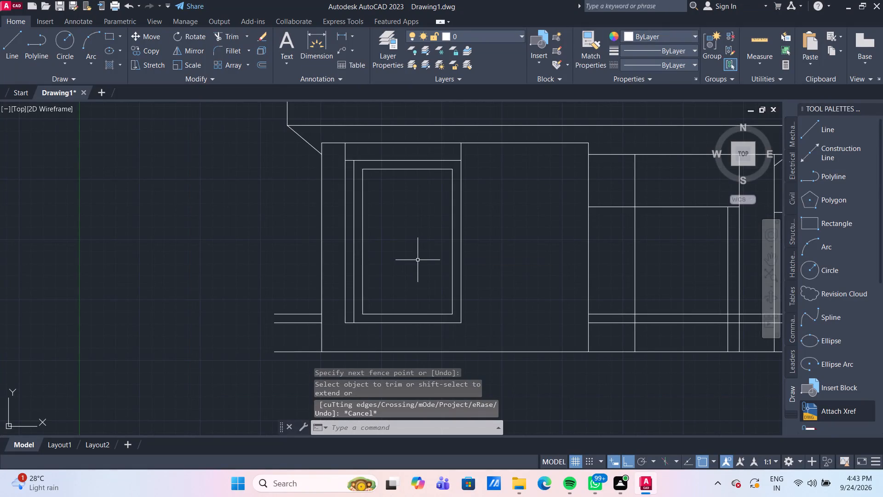
# Erase the paired horizontal lines just above the ground line, both outside the lower-level left wall and across the door and side extension.
pyautogui.scroll(-1, 418, 260)
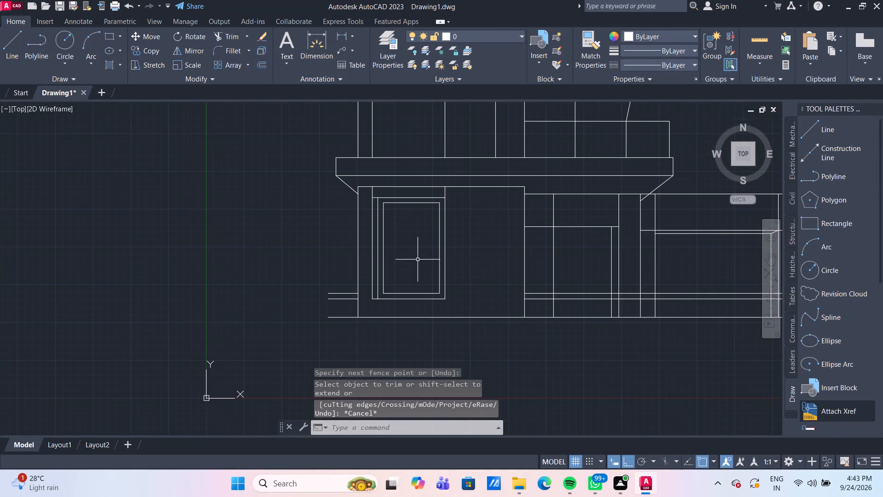
pyautogui.scroll(-1, 432, 277)
pyautogui.scroll(1, 420, 246)
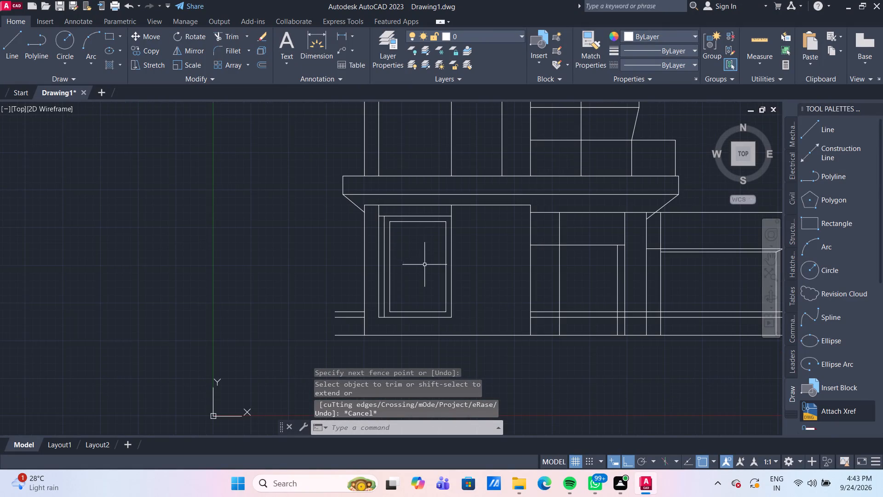
pyautogui.moveTo(425, 268); pyautogui.dragTo(471, 278, button='middle')
pyautogui.click(396, 335)
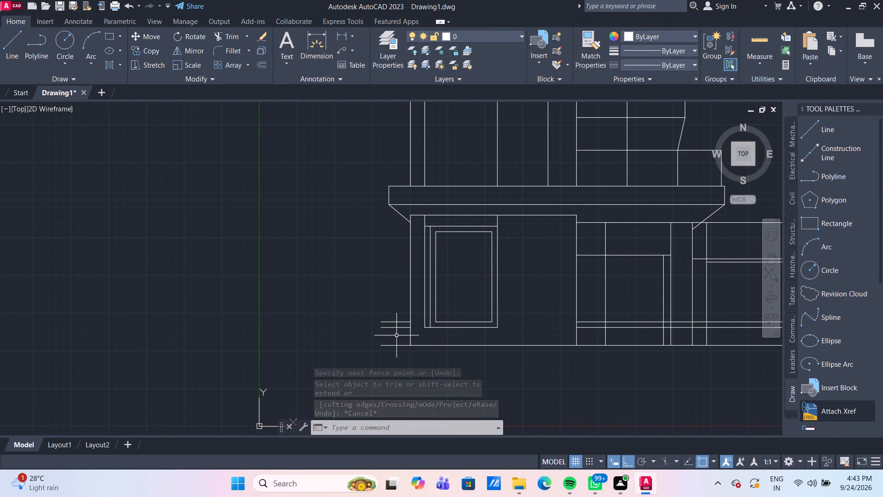
pyautogui.click(381, 284)
pyautogui.scroll(-3, 487, 327)
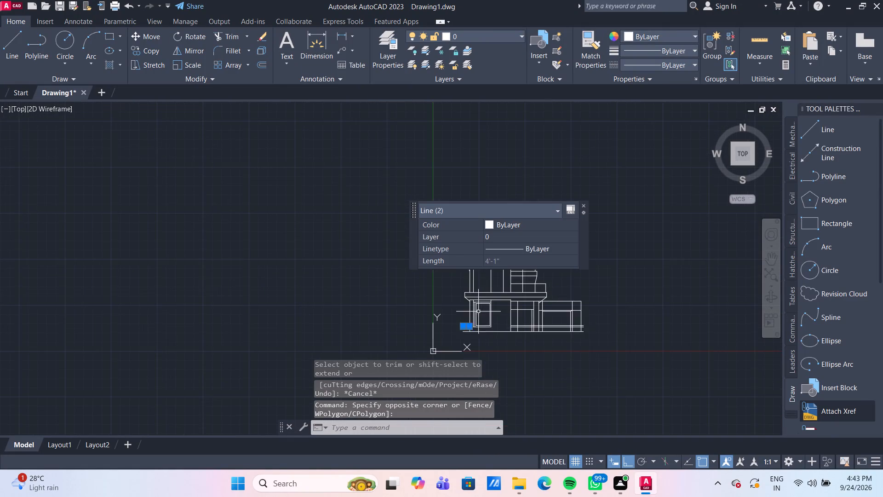
pyautogui.moveTo(471, 306); pyautogui.dragTo(335, 273, button='middle')
pyautogui.scroll(3, 395, 282)
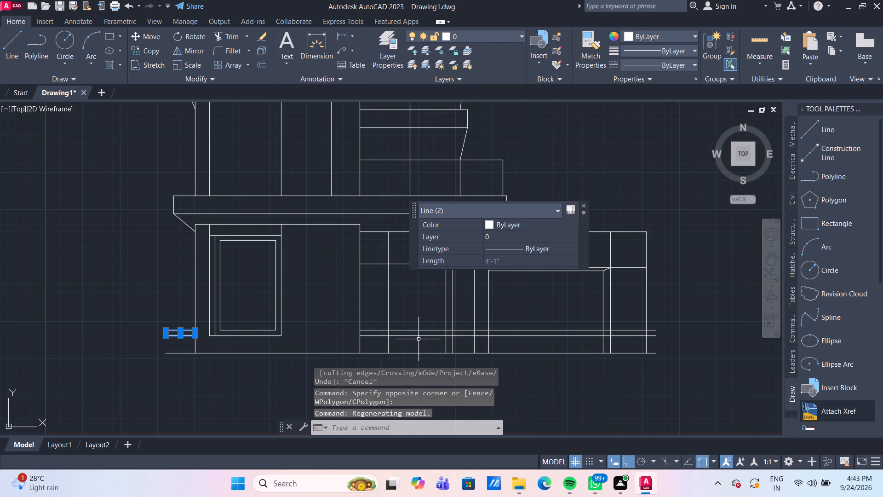
pyautogui.click(419, 339)
pyautogui.click(415, 314)
pyautogui.press('Delete')
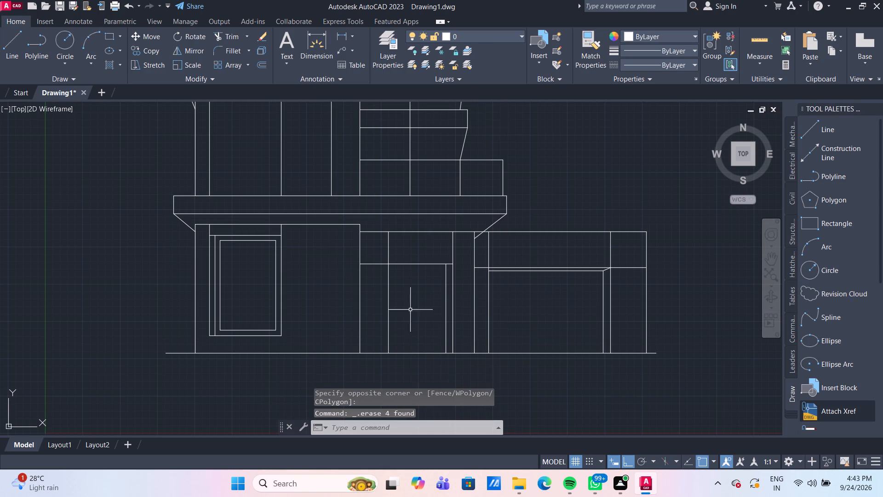
# Start an Offset with the Through option for the lower-level elevation linework.
pyautogui.scroll(1, 232, 290)
pyautogui.moveTo(259, 289); pyautogui.dragTo(304, 296, button='middle')
pyautogui.scroll(1, 298, 295)
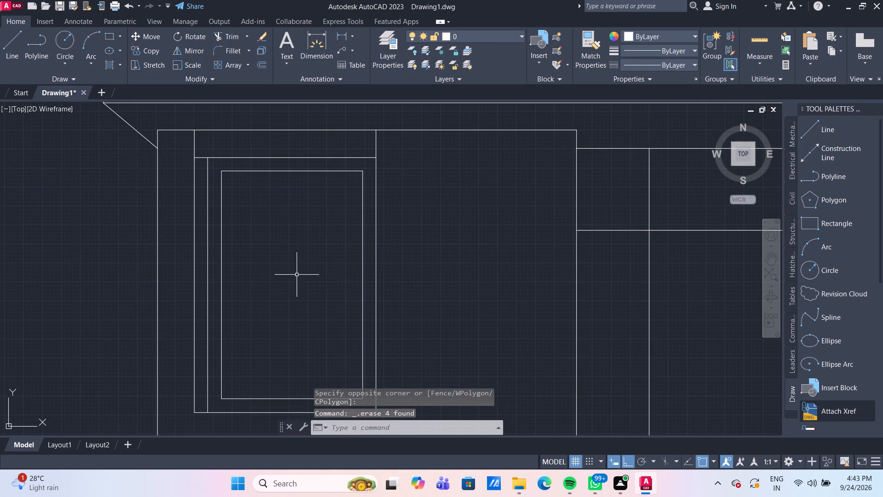
pyautogui.scroll(-2, 297, 275)
pyautogui.moveTo(299, 276); pyautogui.dragTo(292, 219, button='middle')
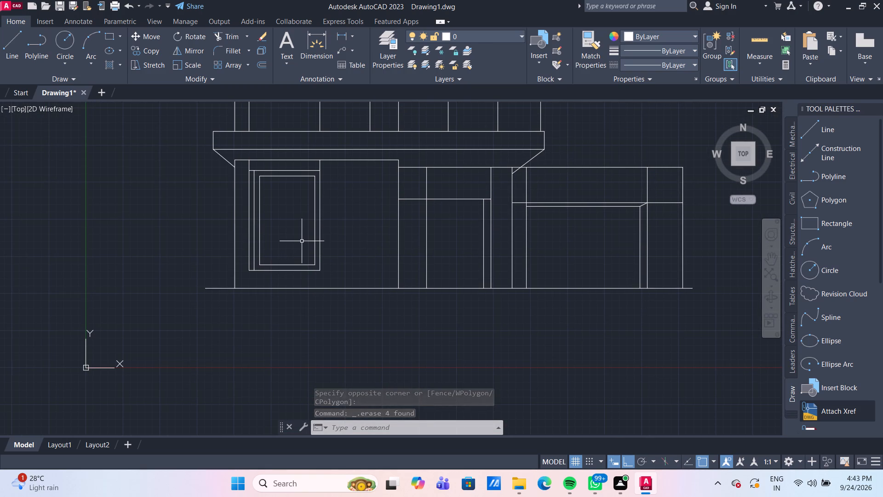
pyautogui.press('o')
pyautogui.press('Return')
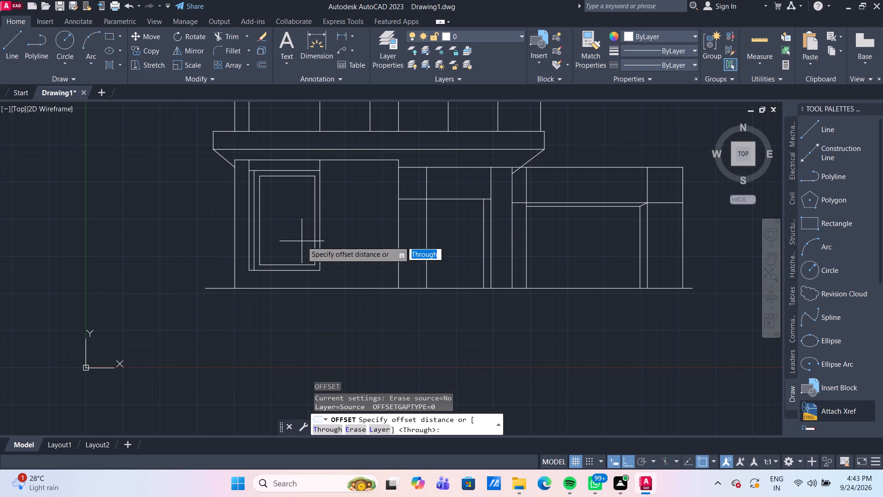
pyautogui.press('Return')
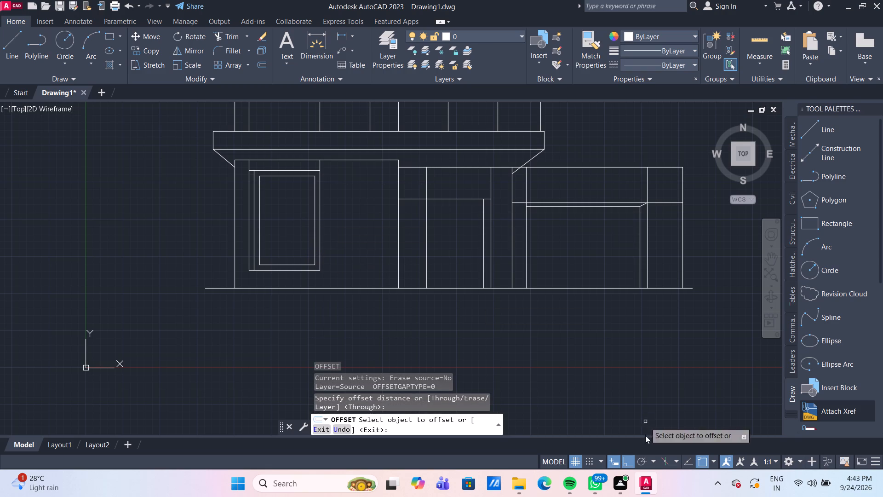
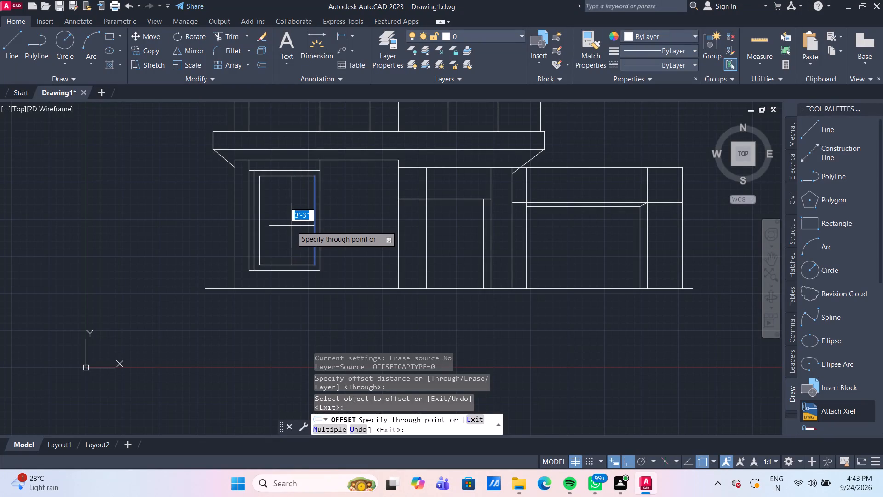
# Add two vertical lines inside the lower-level window by offsetting its inner right edge 2'6" inward and the resulting line another 9".
pyautogui.write('2\'6"')
pyautogui.press('Return')
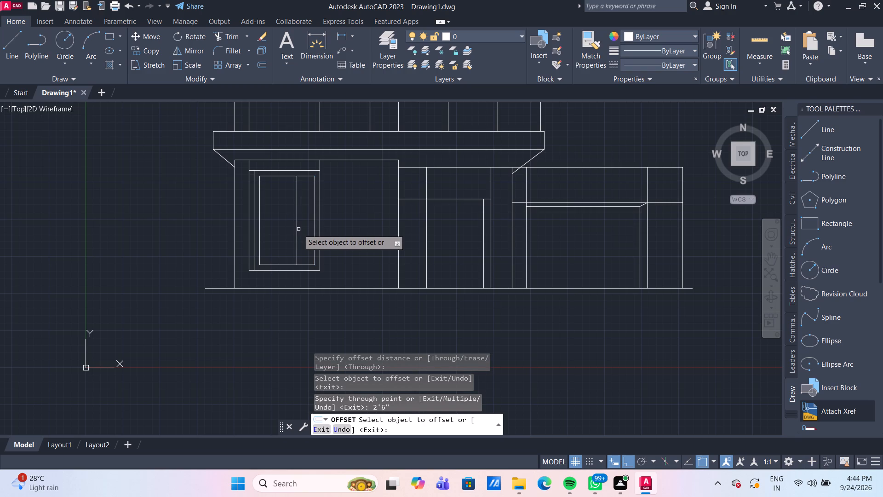
pyautogui.click(296, 228)
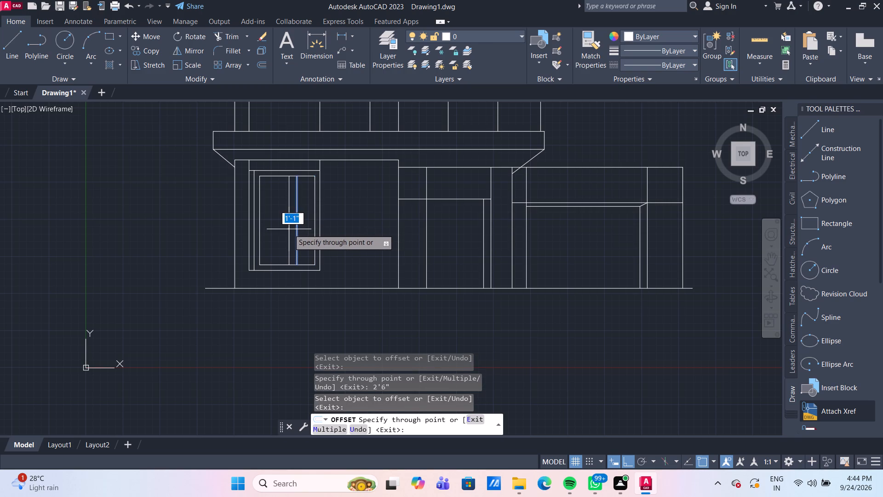
pyautogui.write('9"')
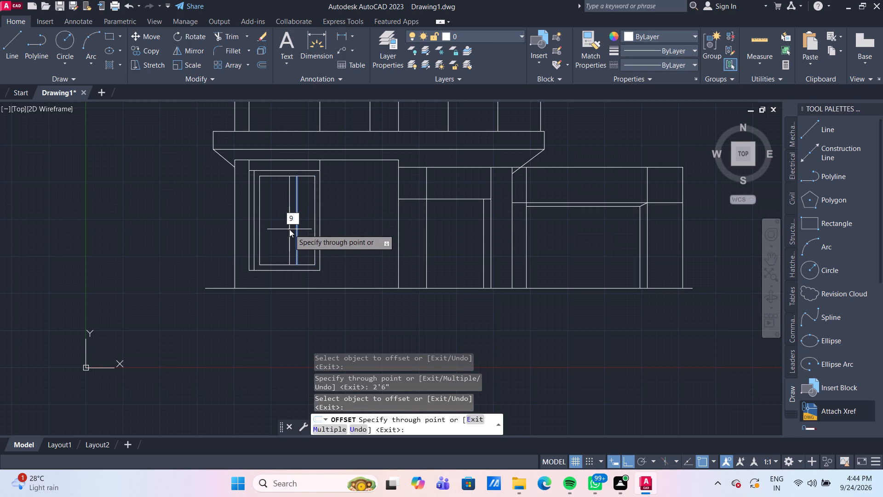
pyautogui.press('Return')
pyautogui.scroll(-2, 344, 280)
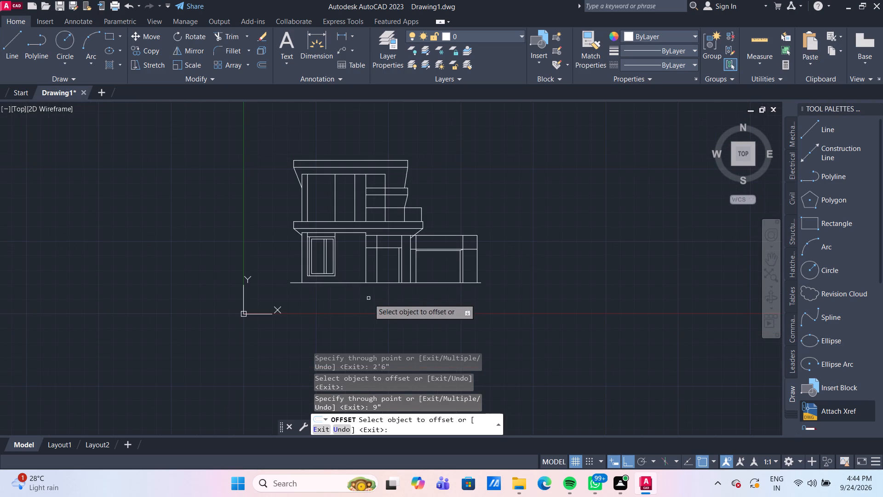
pyautogui.scroll(2, 304, 281)
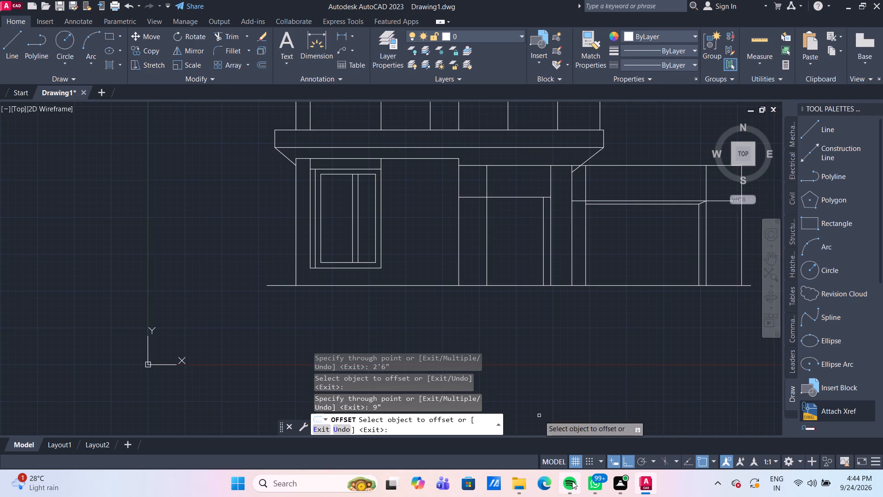
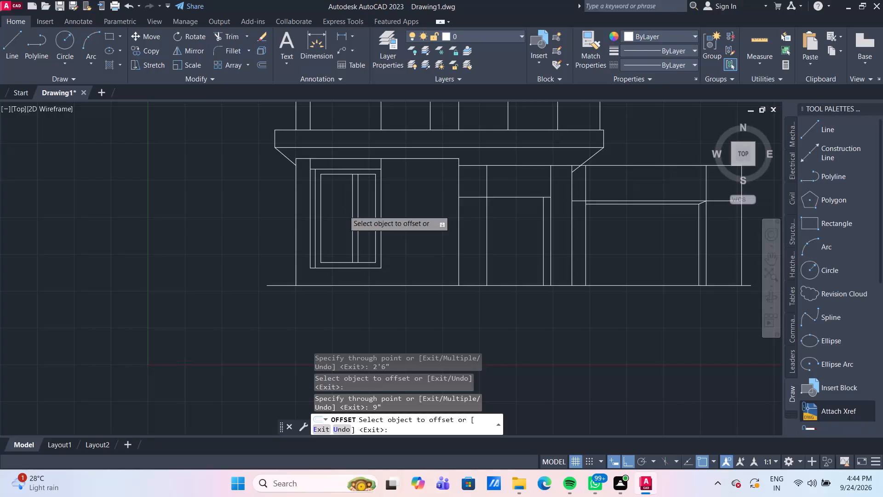
# Trim the inner frame's top and bottom edges between the two new vertical lines, separating the lower-level window into two panes.
pyautogui.moveTo(344, 210); pyautogui.dragTo(341, 251, button='middle')
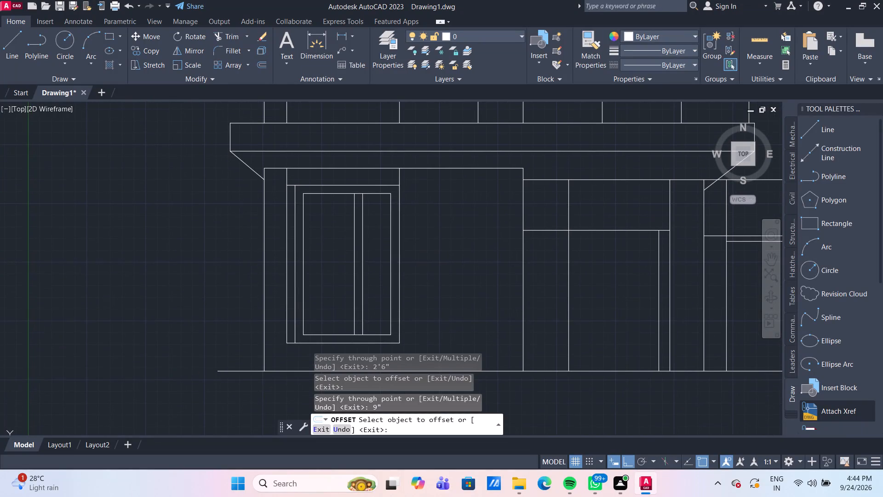
pyautogui.press('Escape')
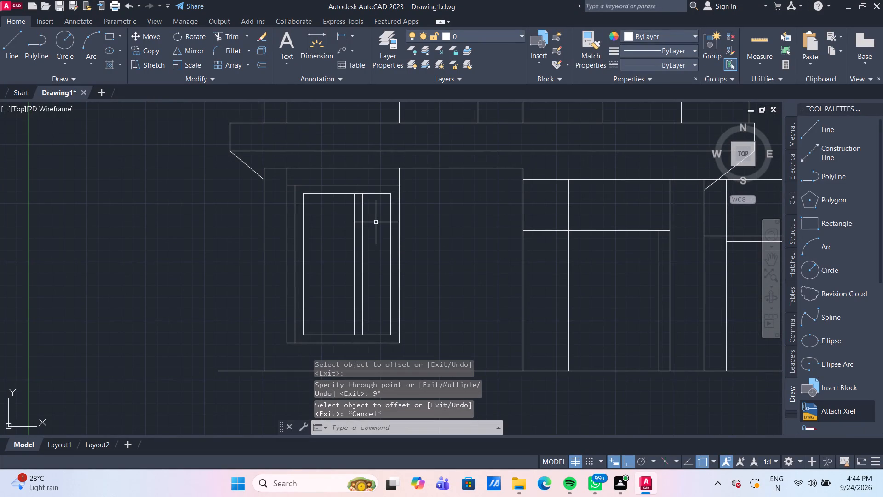
pyautogui.write('tr')
pyautogui.press('Return')
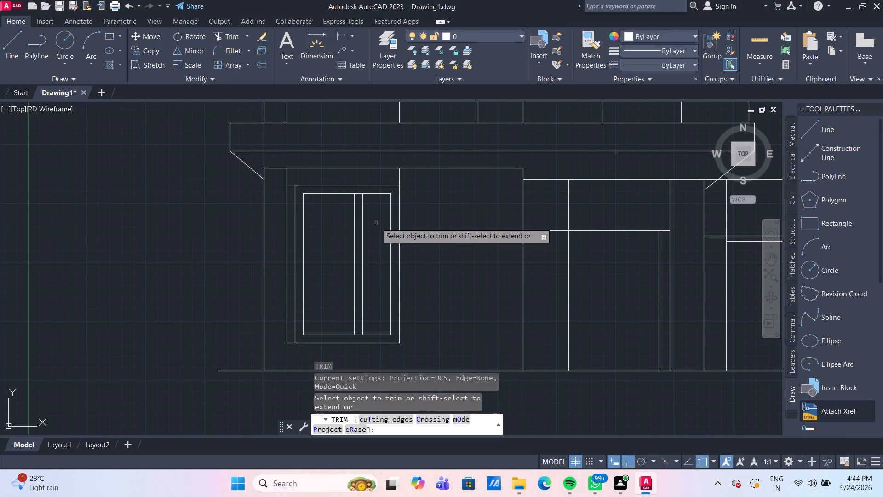
pyautogui.click(357, 195)
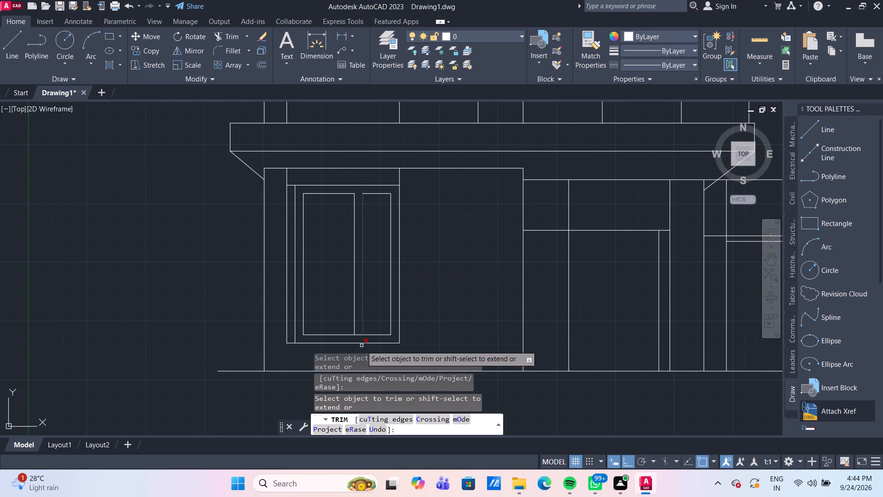
pyautogui.click(360, 334)
pyautogui.scroll(-2, 483, 280)
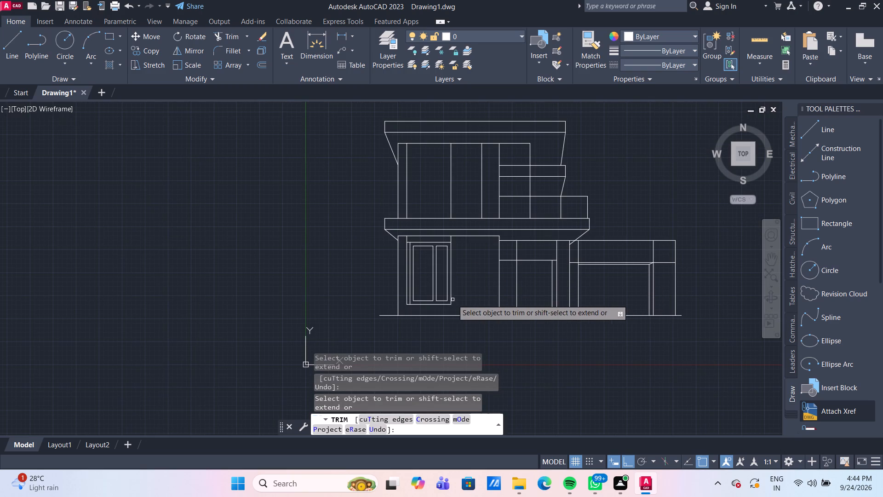
pyautogui.scroll(2, 457, 299)
pyautogui.moveTo(482, 296); pyautogui.dragTo(483, 271, button='middle')
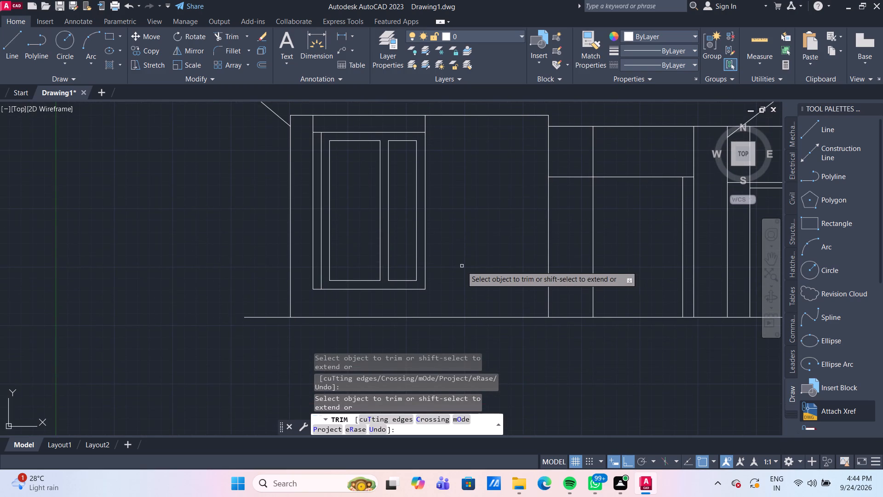
pyautogui.press('Escape')
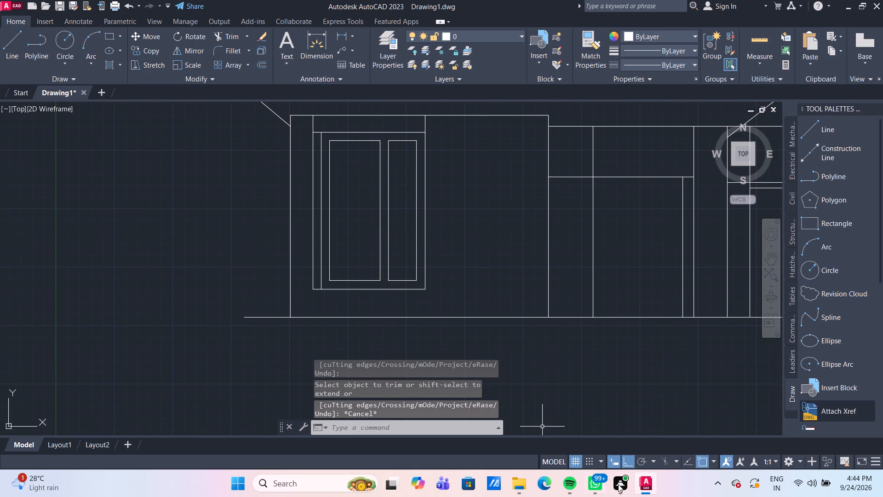
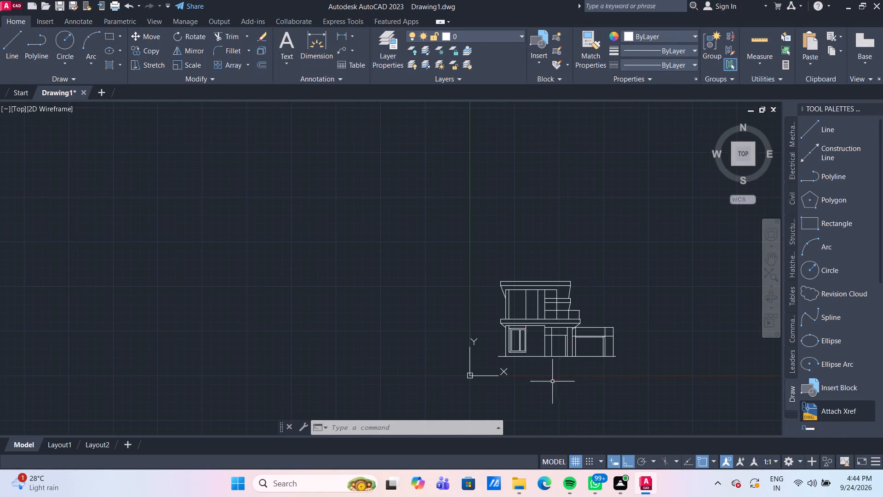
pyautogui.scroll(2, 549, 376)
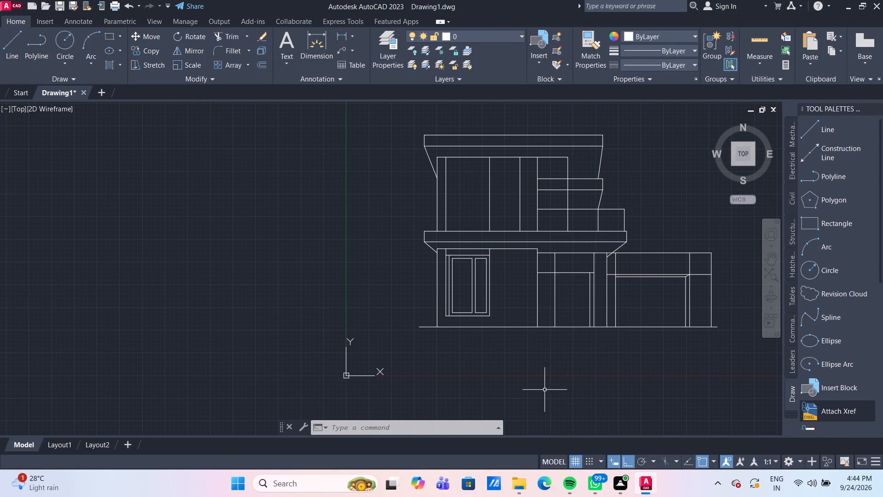
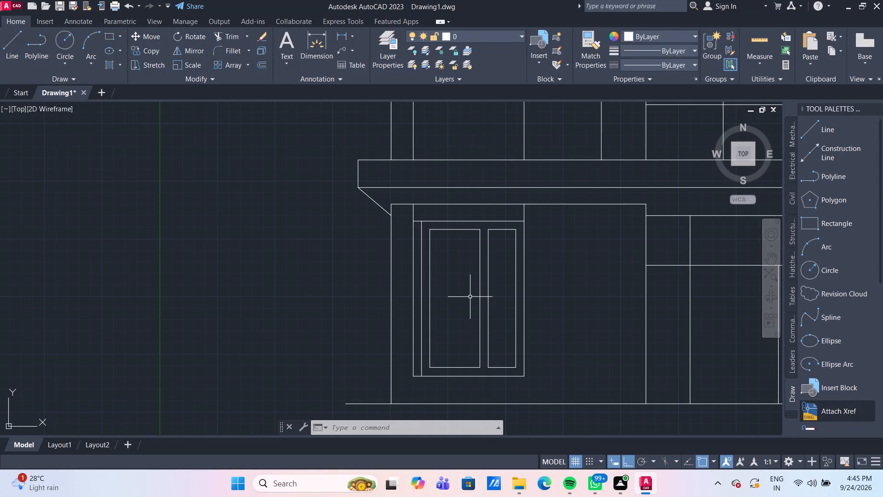
# Offset the left edge of the wider ground-floor window pane 1' inward.
pyautogui.scroll(1, 486, 285)
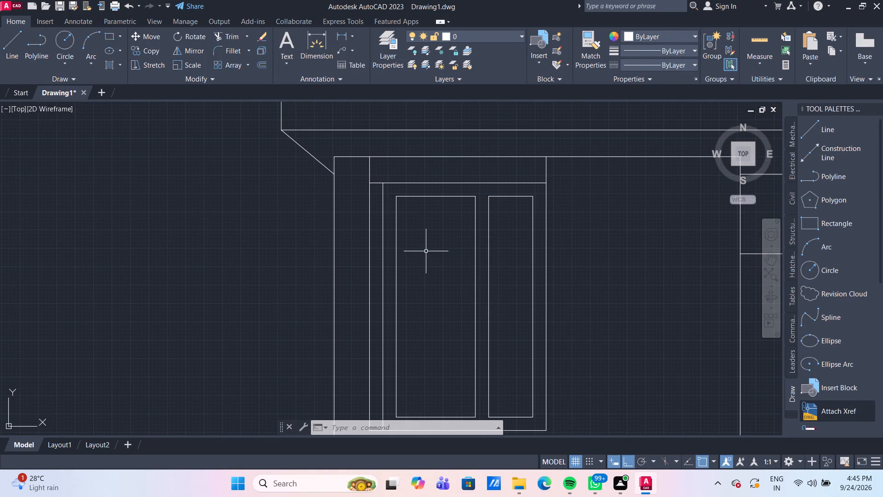
pyautogui.press('o')
pyautogui.press('Return')
pyautogui.press('Return')
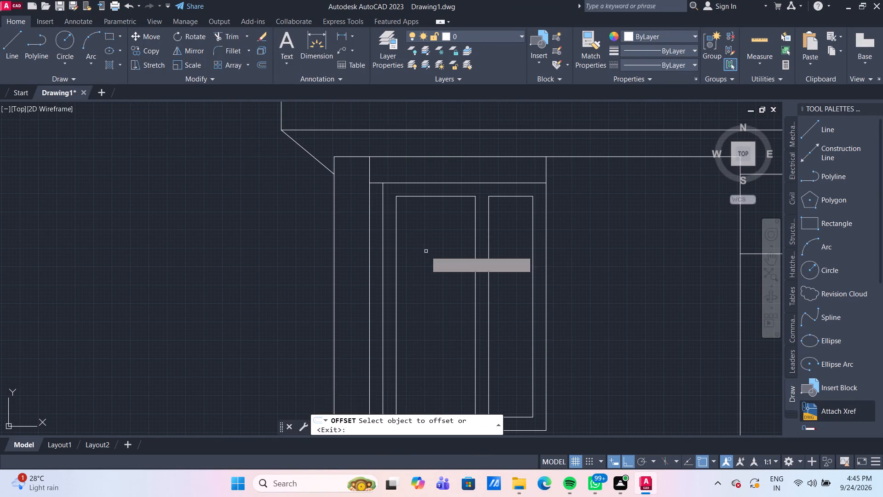
pyautogui.click(396, 262)
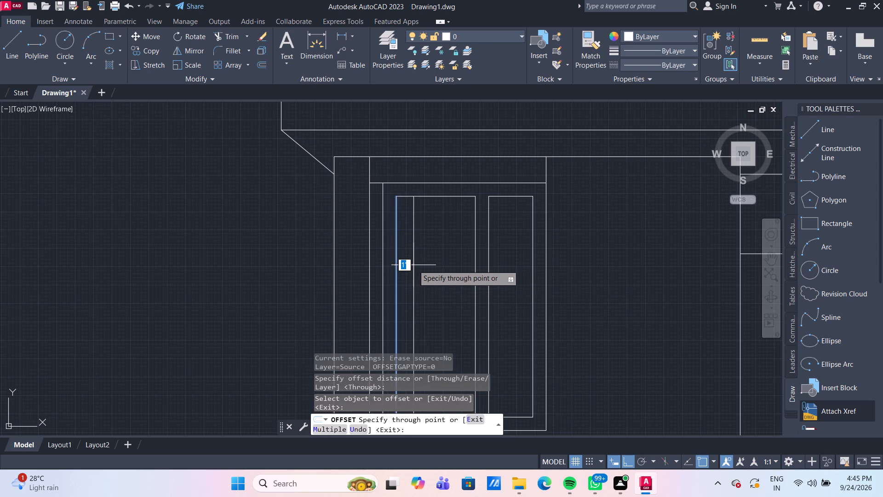
pyautogui.write("1'")
pyautogui.press('Return')
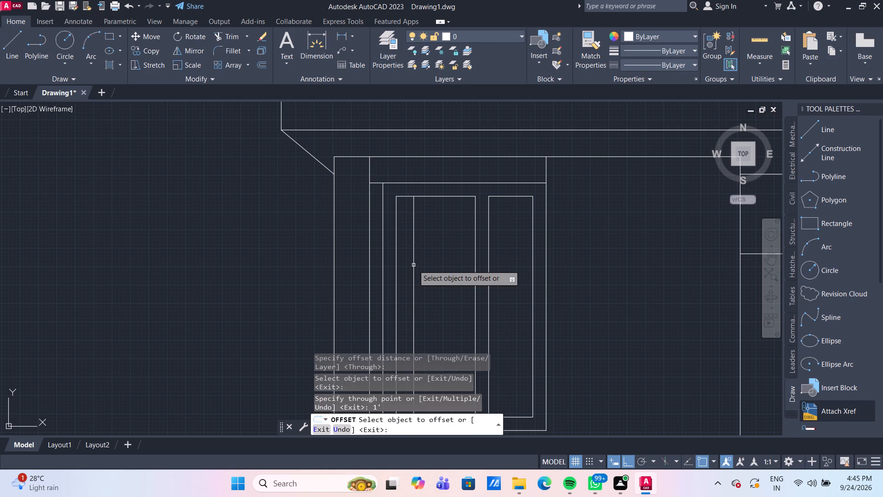
pyautogui.scroll(-2, 413, 265)
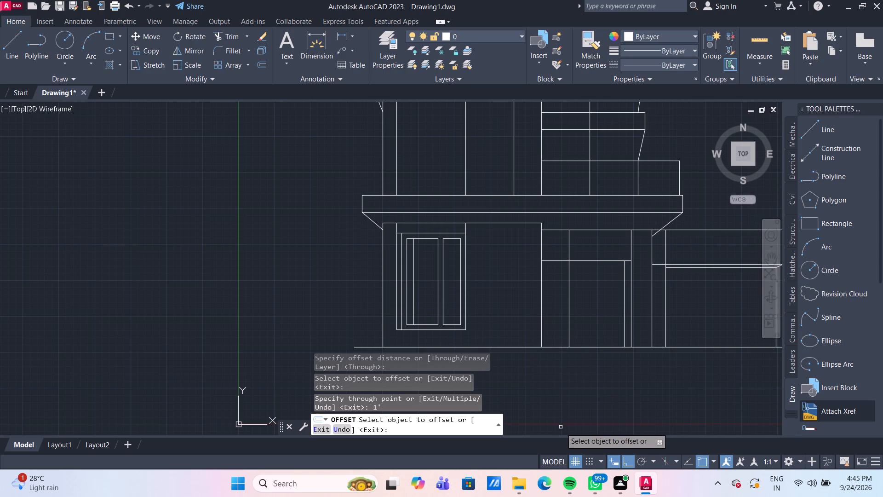
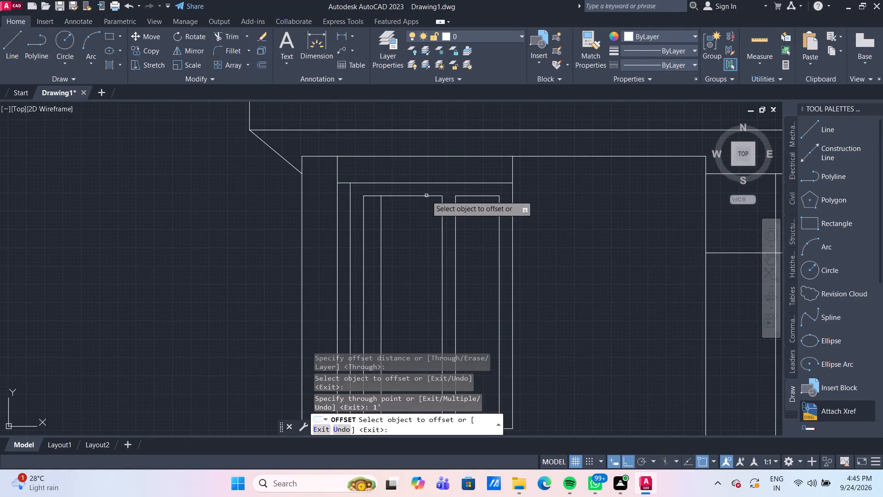
# In the wider ground-floor window pane, offset the top edge 1'6" downward and the inner vertical line 1'6" toward the narrower pane.
pyautogui.click(426, 195)
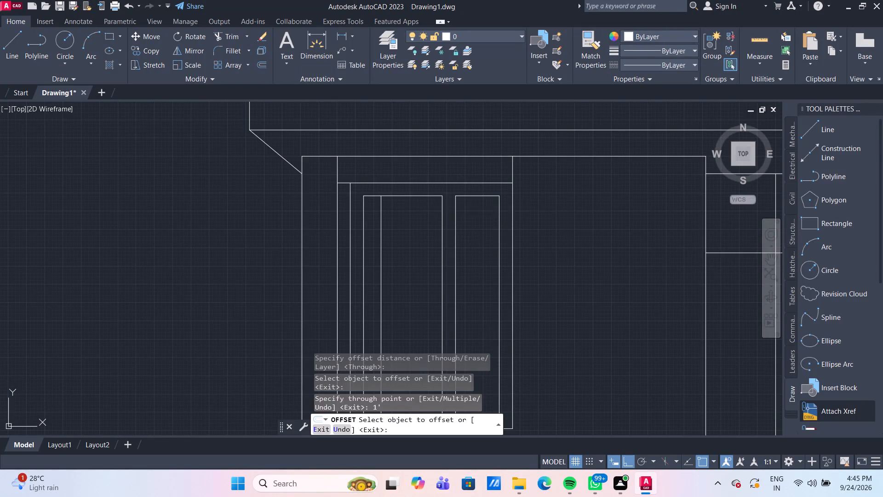
pyautogui.write('1\'6"')
pyautogui.press('Return')
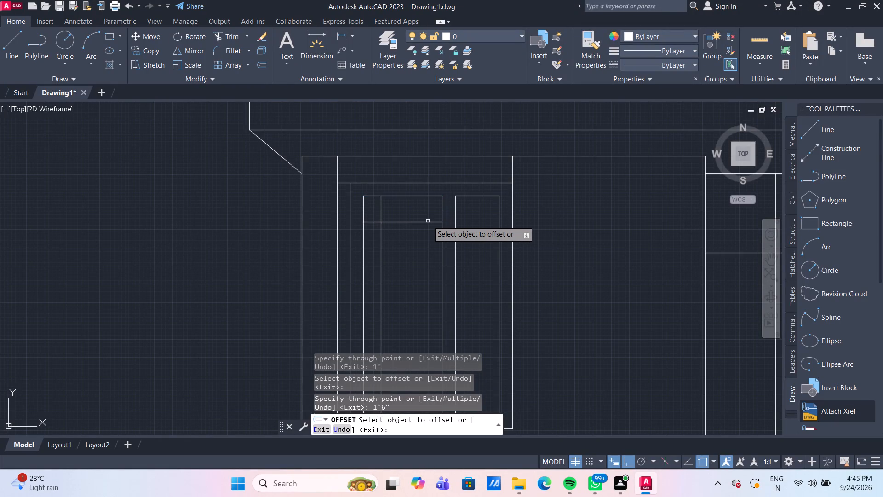
pyautogui.click(381, 259)
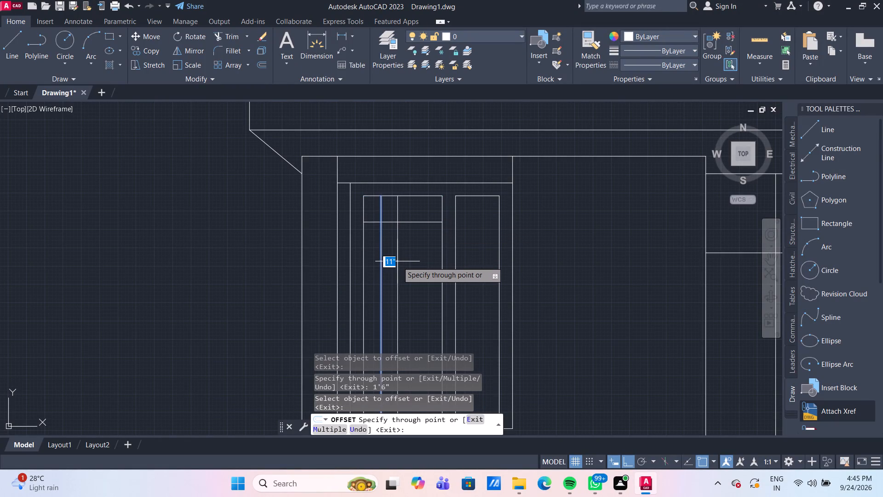
pyautogui.write('1\'6"')
pyautogui.press('Return')
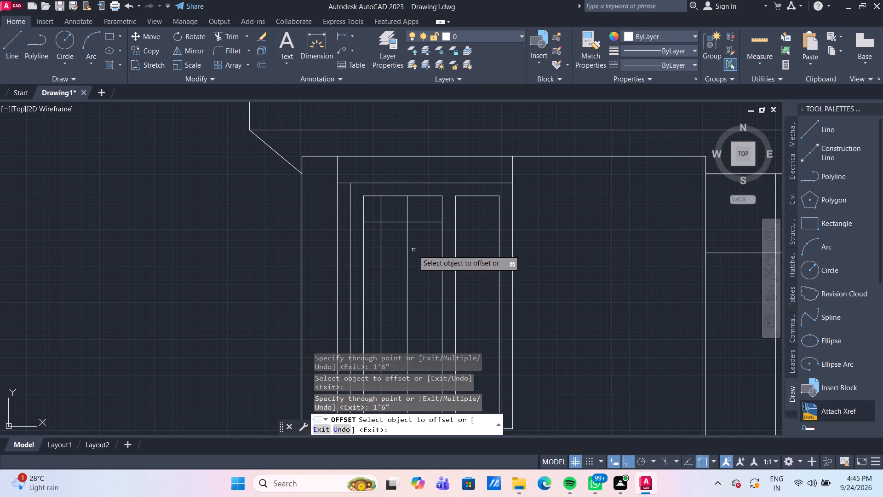
pyautogui.press('Escape')
pyautogui.write('tr')
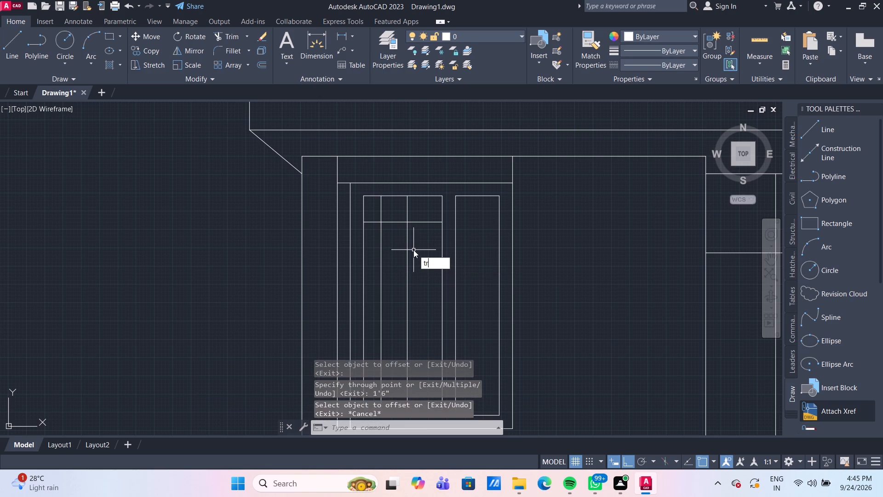
pyautogui.press('Escape')
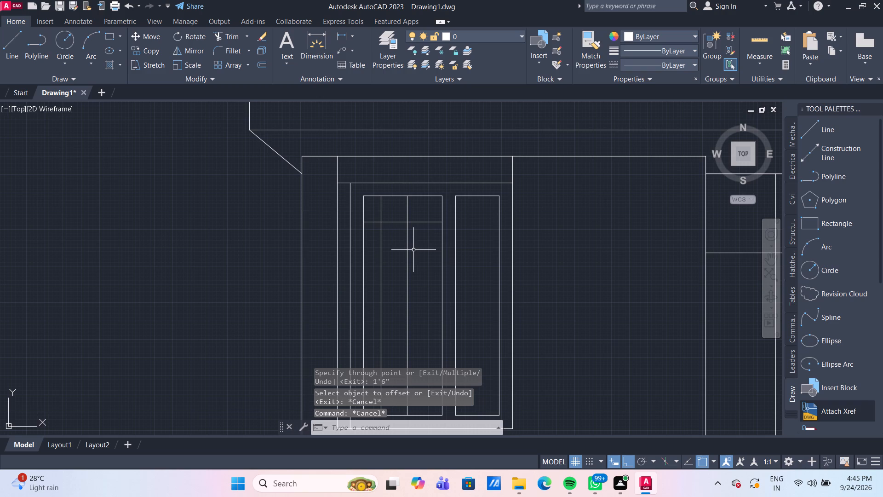
# Offset the newest vertical line in the wider window pane 6" toward the narrower pane.
pyautogui.press('o')
pyautogui.press('Return')
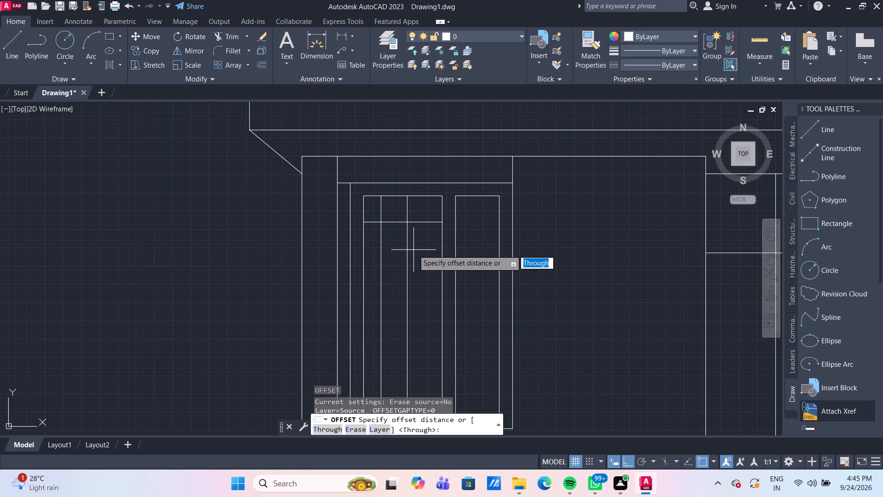
pyautogui.press('Return')
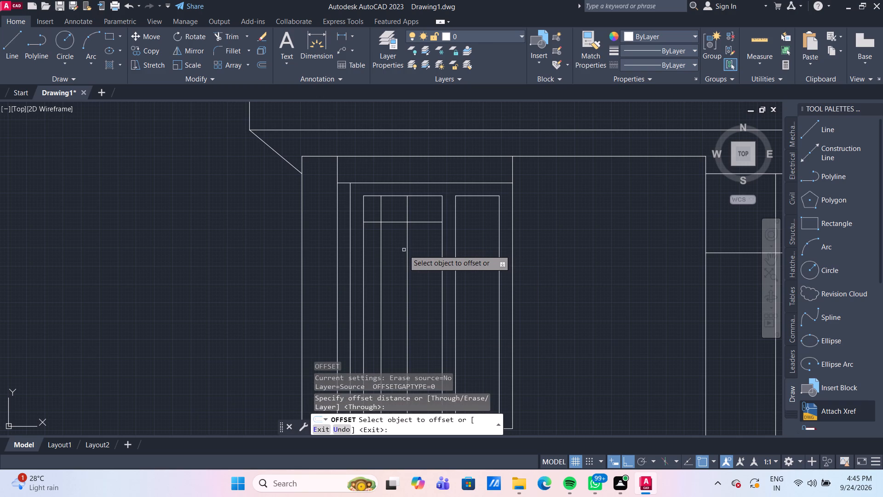
pyautogui.click(408, 252)
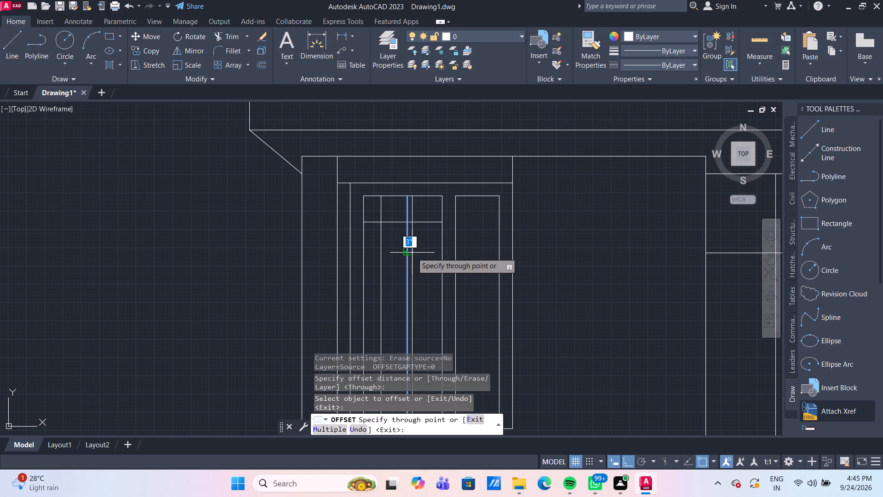
pyautogui.write('6"')
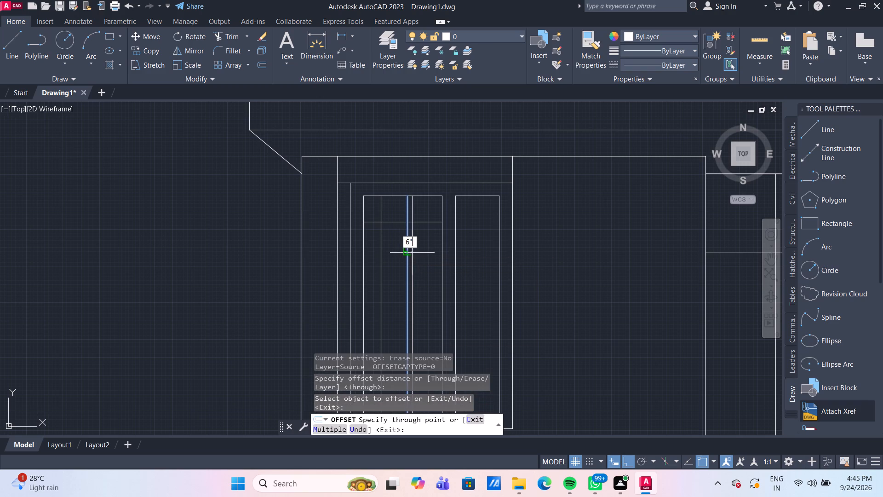
pyautogui.press('Return')
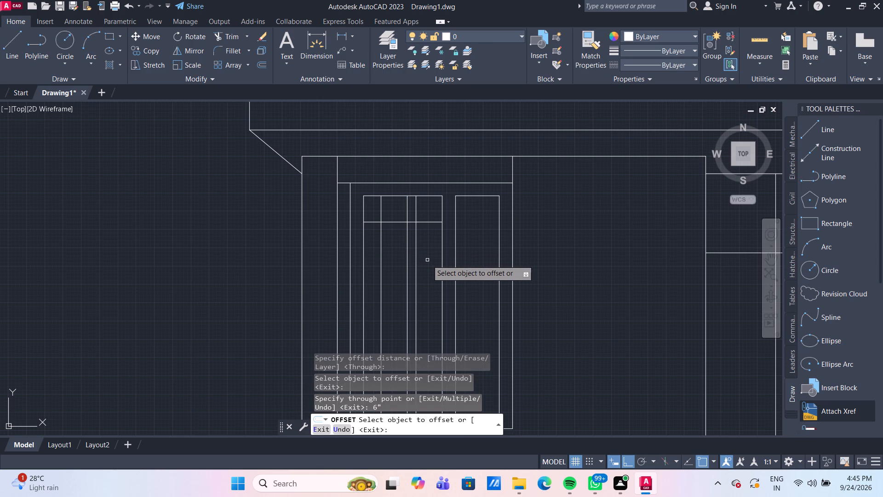
pyautogui.scroll(-2, 427, 260)
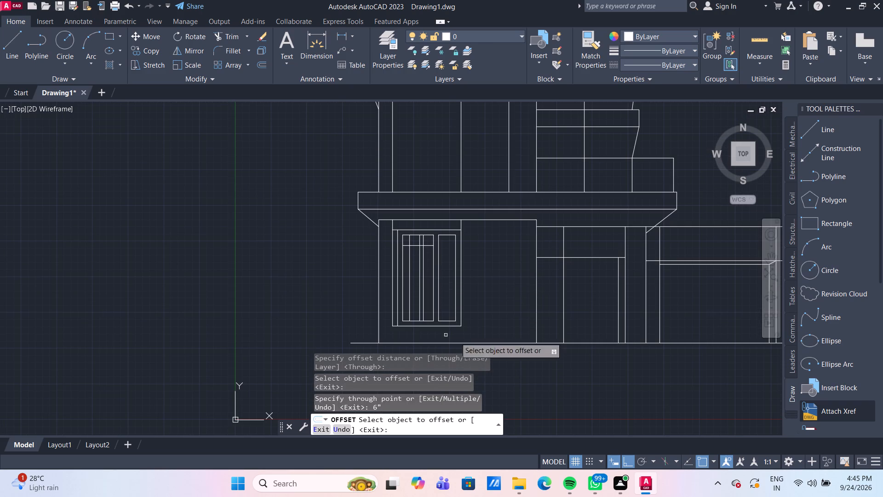
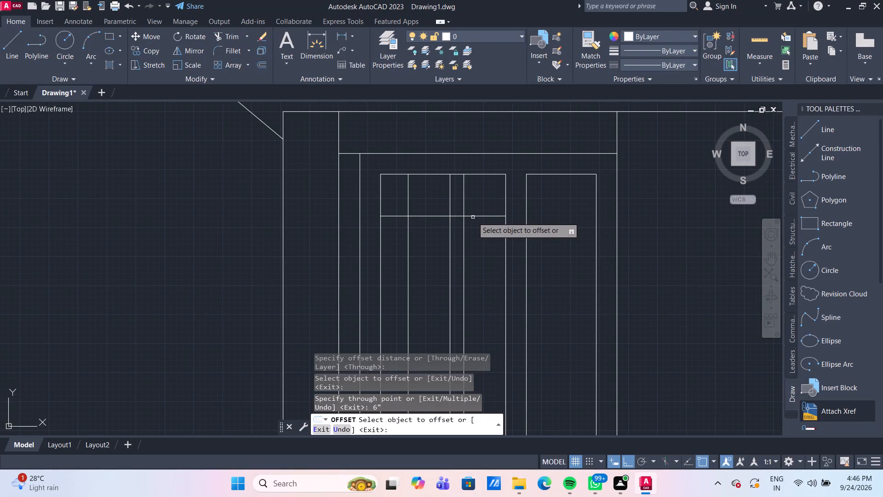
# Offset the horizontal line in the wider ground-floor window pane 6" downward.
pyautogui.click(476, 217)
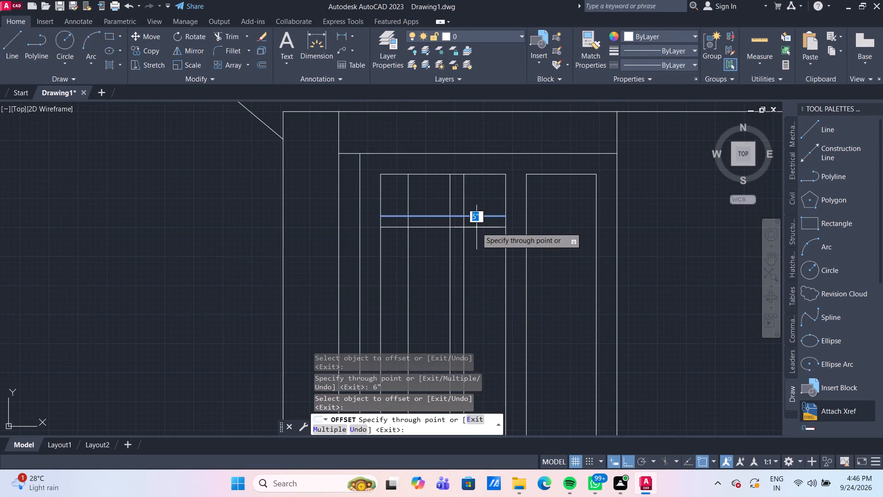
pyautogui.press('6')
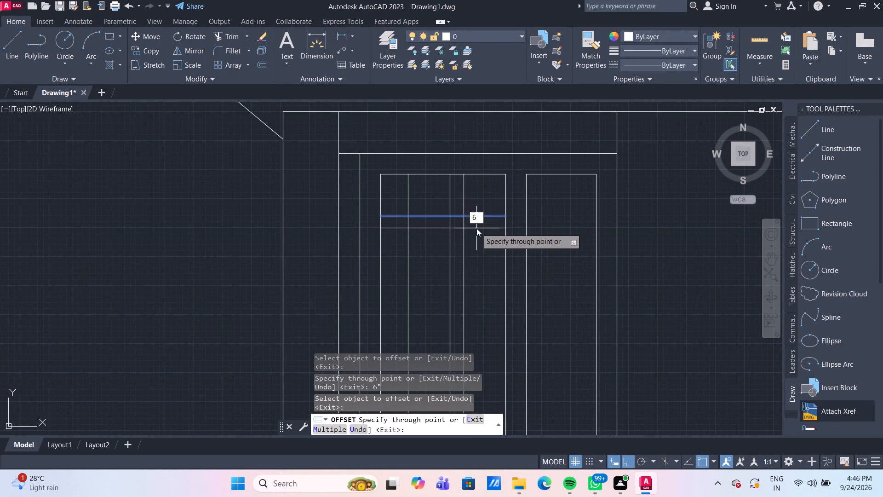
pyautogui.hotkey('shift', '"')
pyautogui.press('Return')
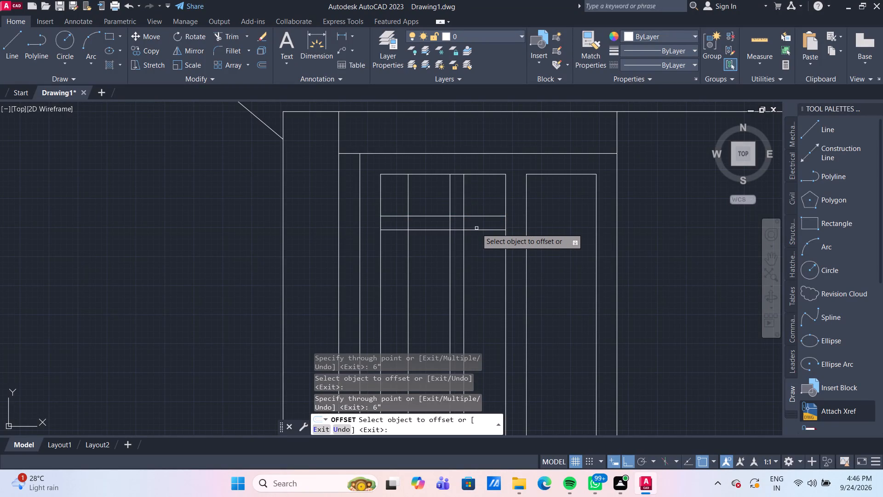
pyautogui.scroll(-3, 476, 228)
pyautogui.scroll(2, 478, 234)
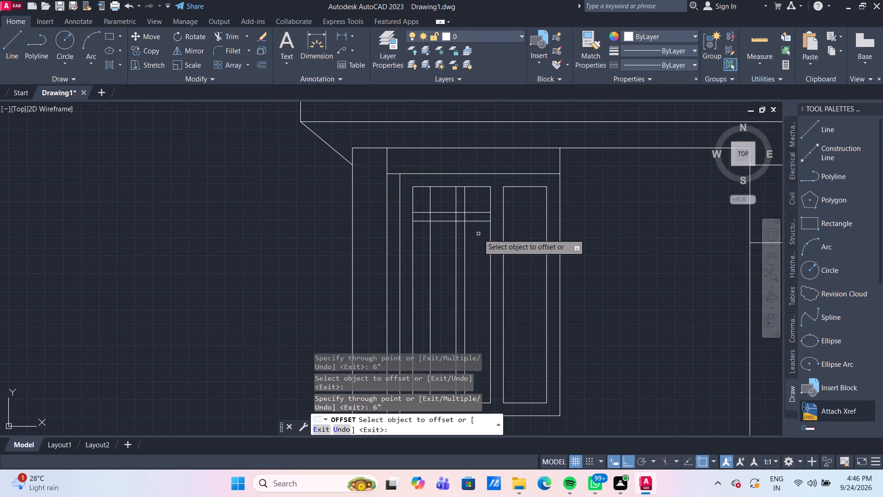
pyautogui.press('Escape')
# Extend both horizontal lines of the wider window pane to the far edge of the narrower pane.
pyautogui.write('tr')
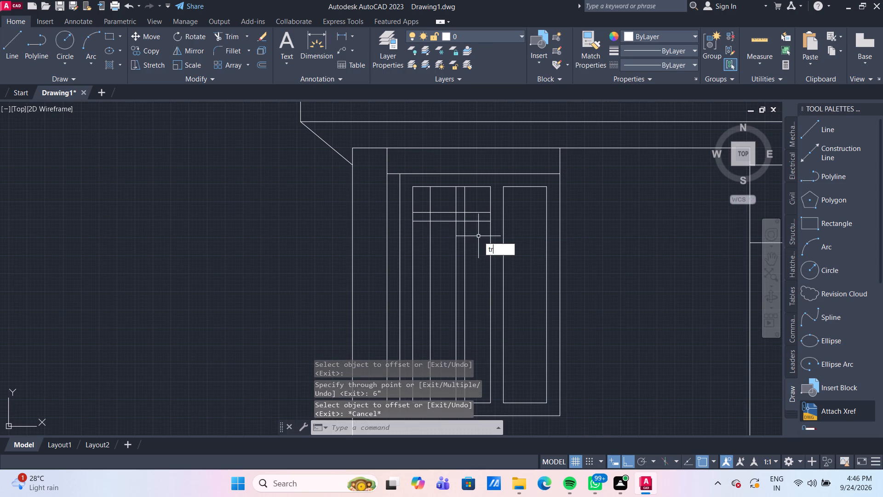
pyautogui.press('Return')
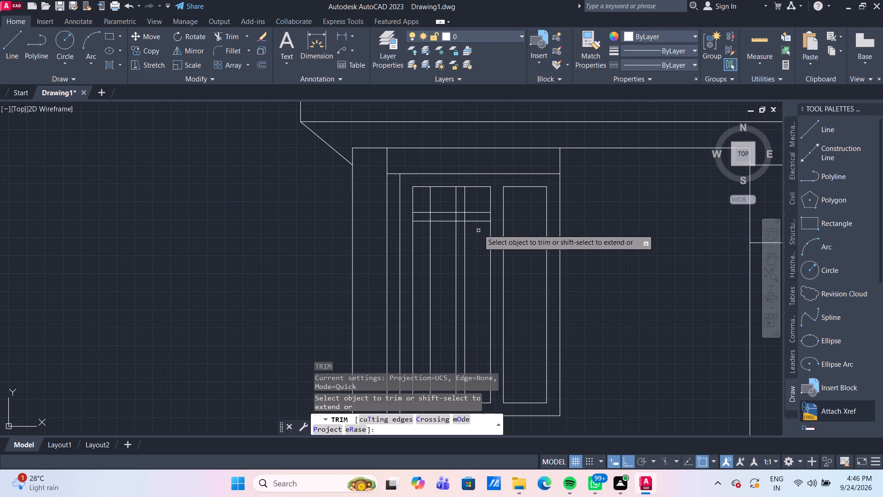
pyautogui.keyDown('shift'); pyautogui.click(478, 221); pyautogui.keyUp('shift')
pyautogui.keyDown('shift'); pyautogui.click(478, 214); pyautogui.keyUp('shift')
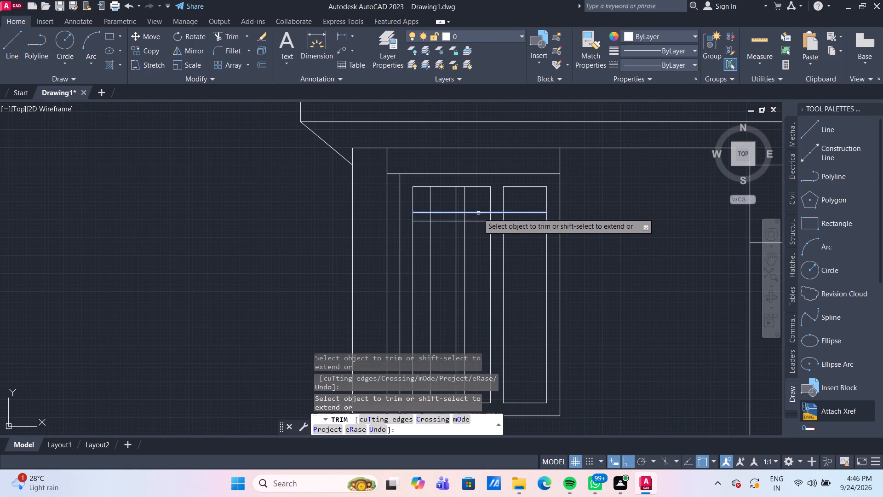
pyautogui.keyDown('shift'); pyautogui.click(478, 213); pyautogui.keyUp('shift')
pyautogui.keyDown('shift'); pyautogui.click(480, 224); pyautogui.keyUp('shift')
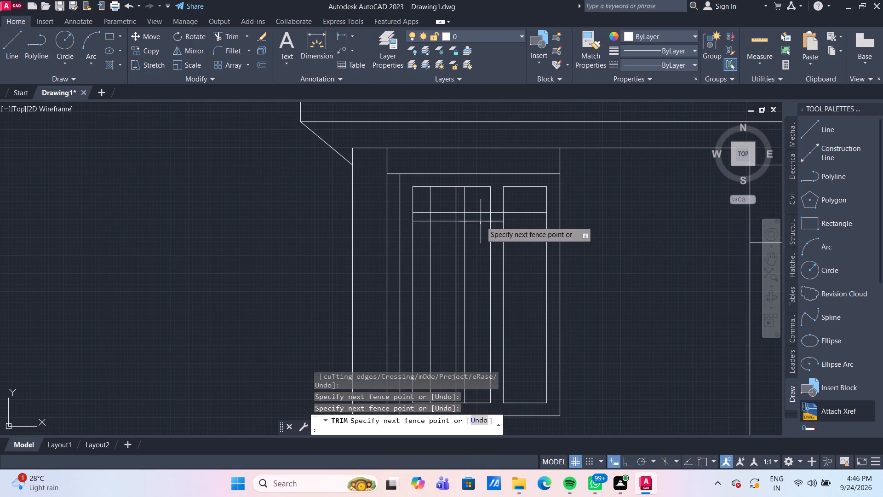
pyautogui.keyDown('shift'); pyautogui.click(479, 220); pyautogui.keyUp('shift')
pyautogui.scroll(-2, 477, 245)
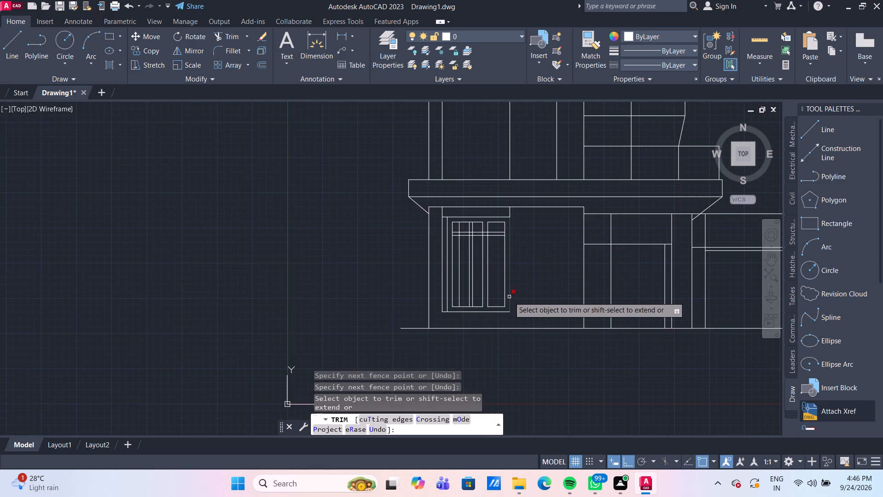
pyautogui.scroll(3, 465, 259)
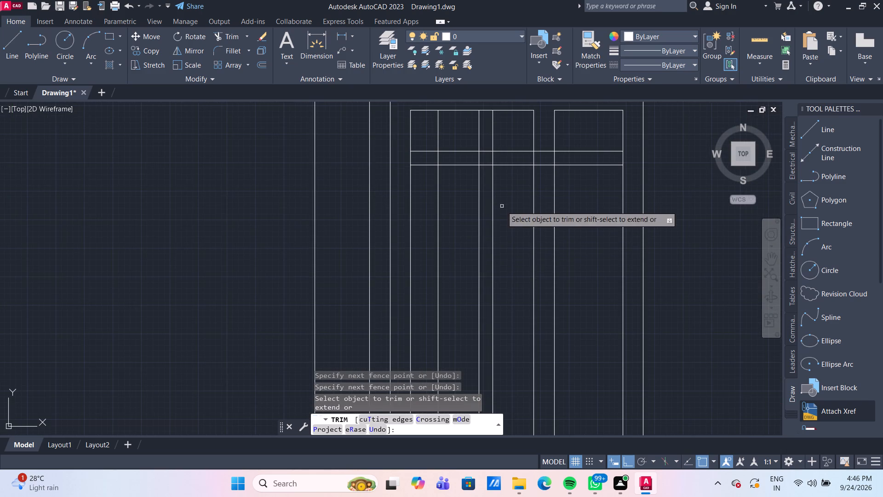
pyautogui.moveTo(505, 208); pyautogui.dragTo(494, 253, button='middle')
pyautogui.press('Escape')
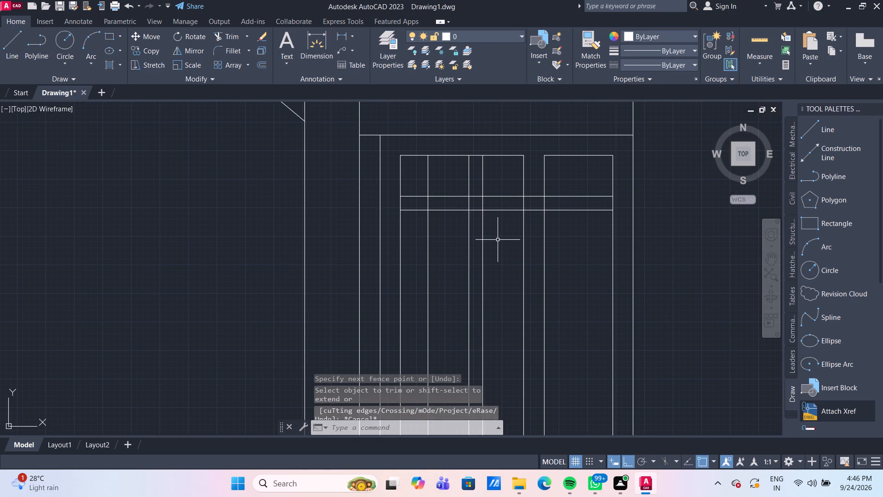
# Erase the 6" offset copies in the window: the vertical line nearest the narrower pane and the lower horizontal line.
pyautogui.press('o')
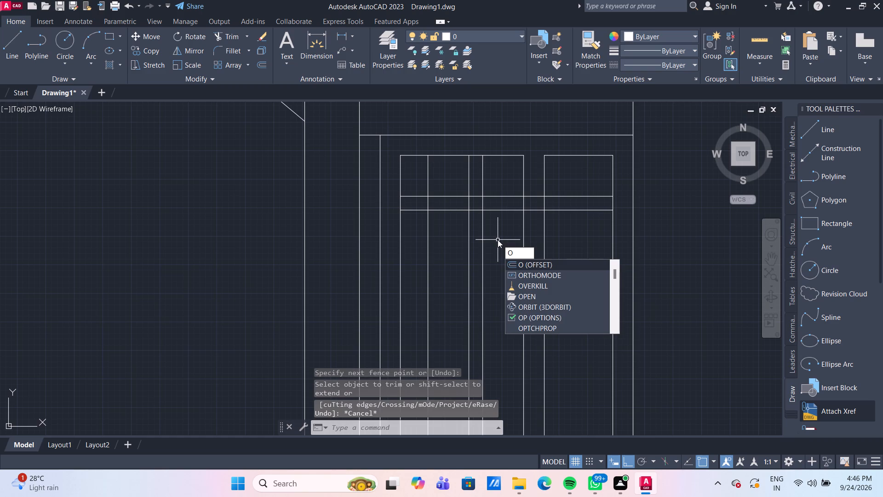
pyautogui.press('Escape')
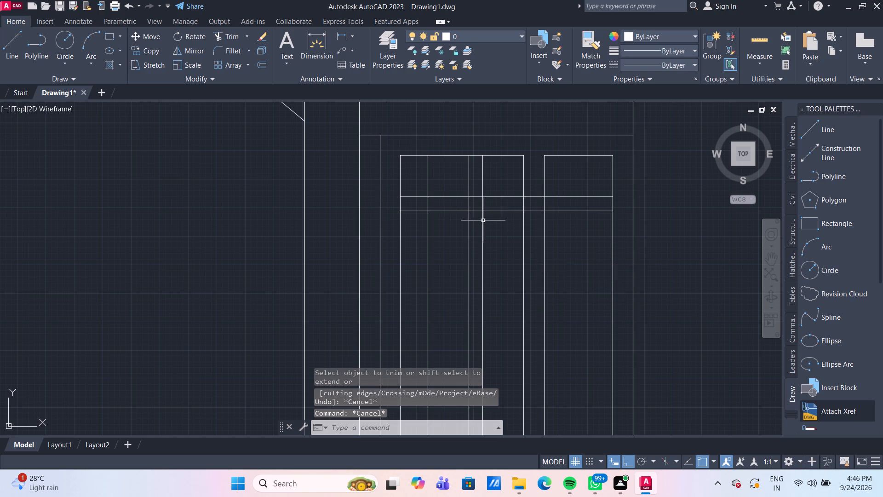
pyautogui.click(482, 250)
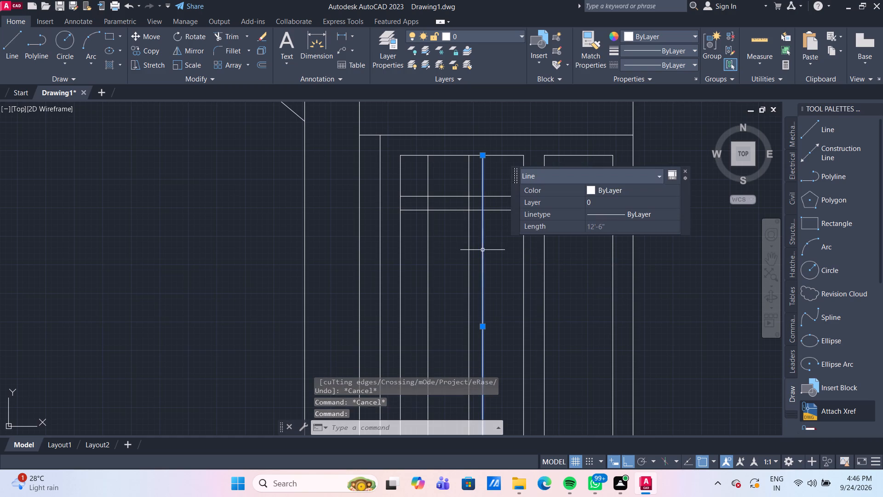
pyautogui.press('Delete')
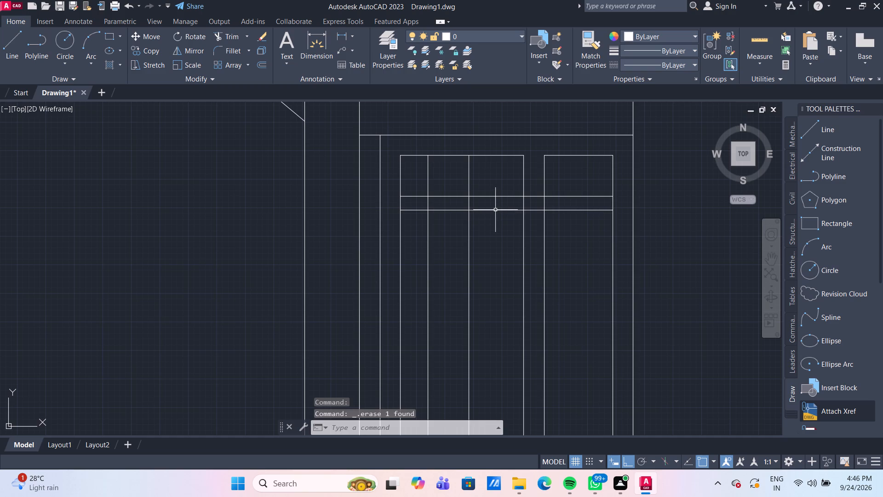
pyautogui.click(495, 210)
pyautogui.press('Delete')
# Offset the inner vertical line nearest the narrower pane 4" toward the other inner vertical line in the wider pane.
pyautogui.press('o')
pyautogui.press('Return')
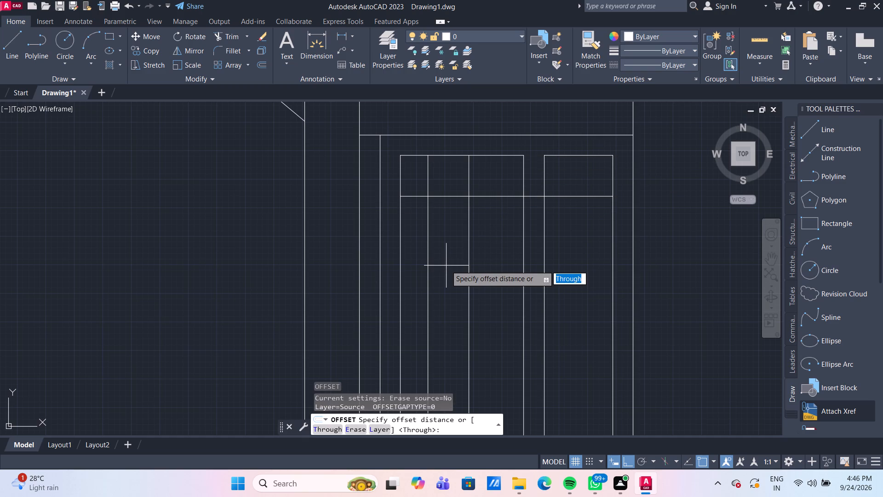
pyautogui.press('Return')
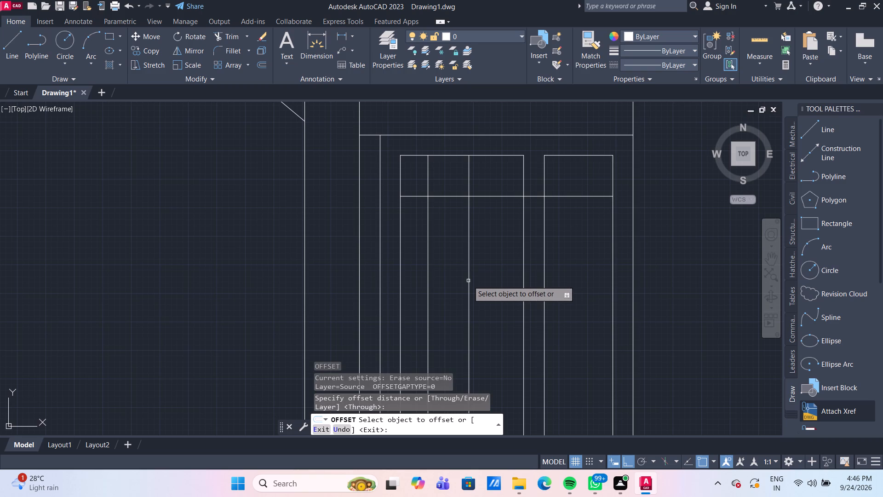
pyautogui.click(468, 281)
pyautogui.write('4"')
pyautogui.press('Return')
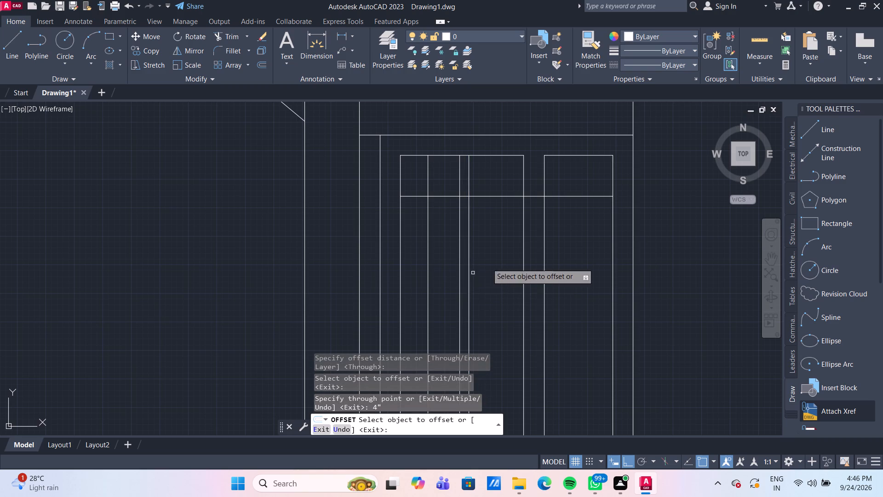
# Offset the horizontal line crossing both window panes by 4".
pyautogui.scroll(-3, 490, 261)
pyautogui.scroll(2, 492, 239)
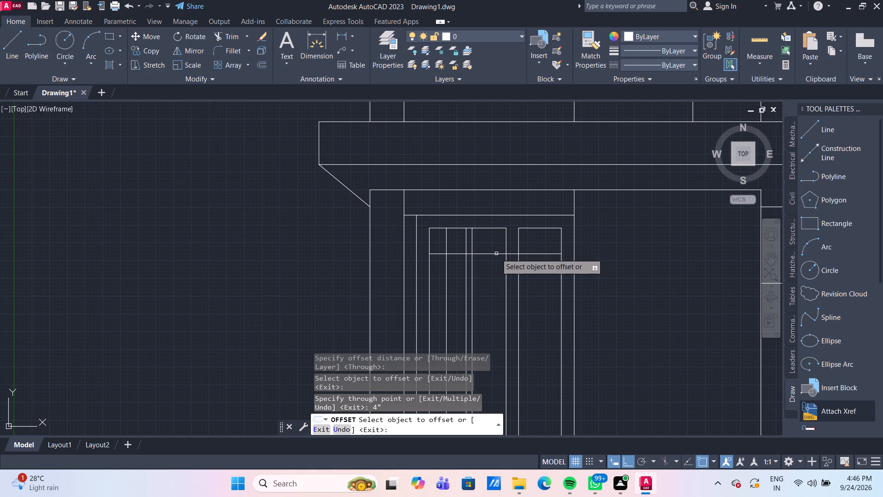
pyautogui.click(496, 254)
pyautogui.write('4"')
pyautogui.press('Return')
pyautogui.scroll(-2, 499, 263)
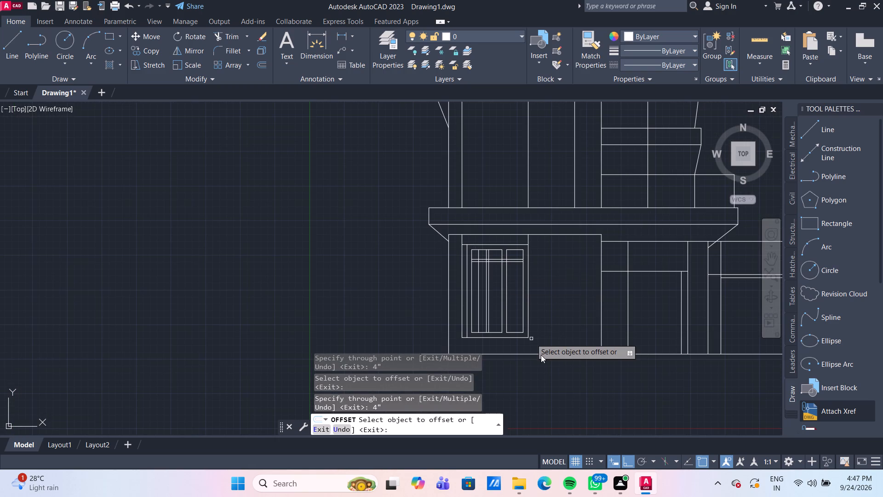
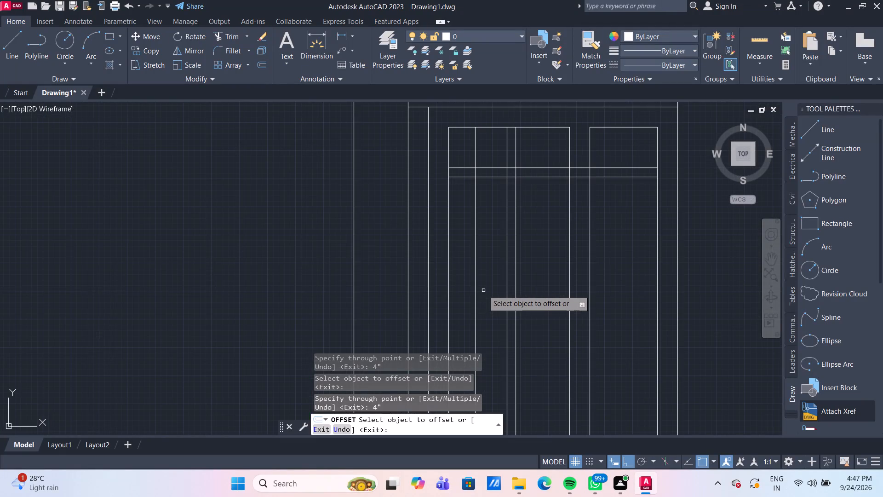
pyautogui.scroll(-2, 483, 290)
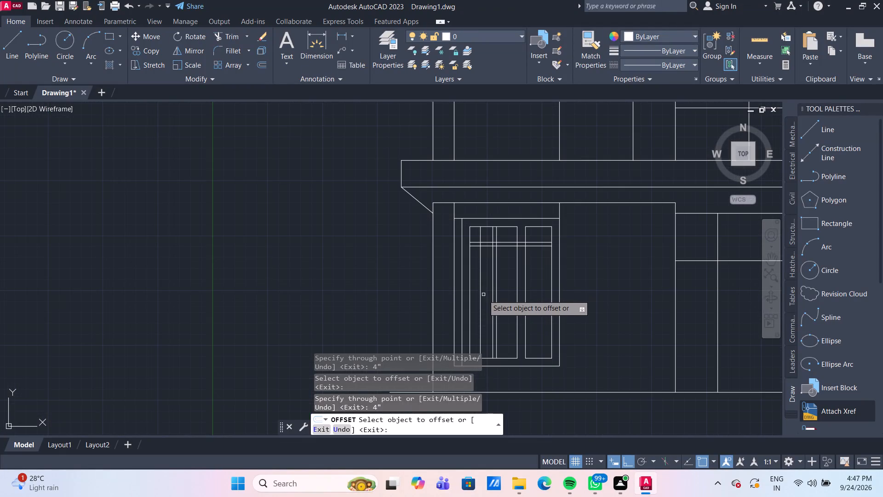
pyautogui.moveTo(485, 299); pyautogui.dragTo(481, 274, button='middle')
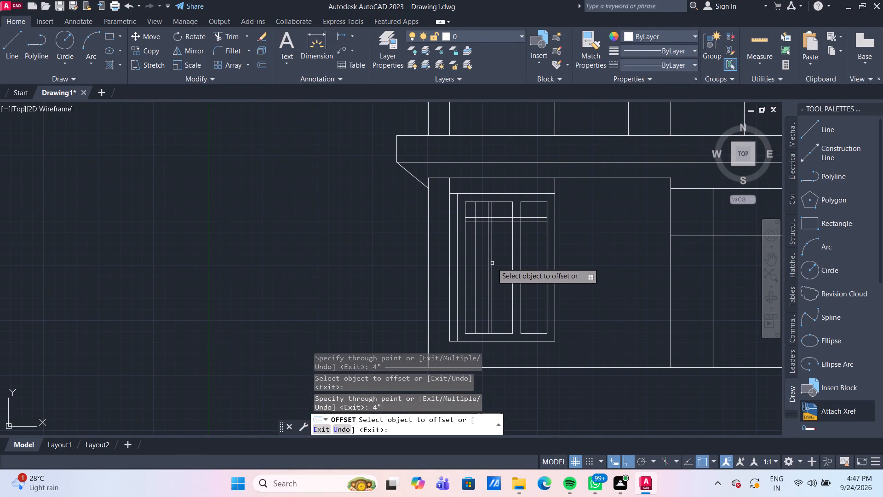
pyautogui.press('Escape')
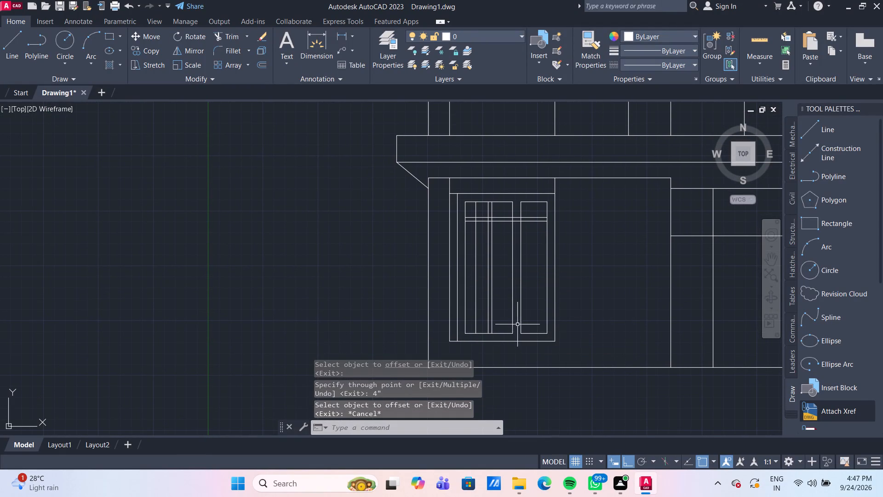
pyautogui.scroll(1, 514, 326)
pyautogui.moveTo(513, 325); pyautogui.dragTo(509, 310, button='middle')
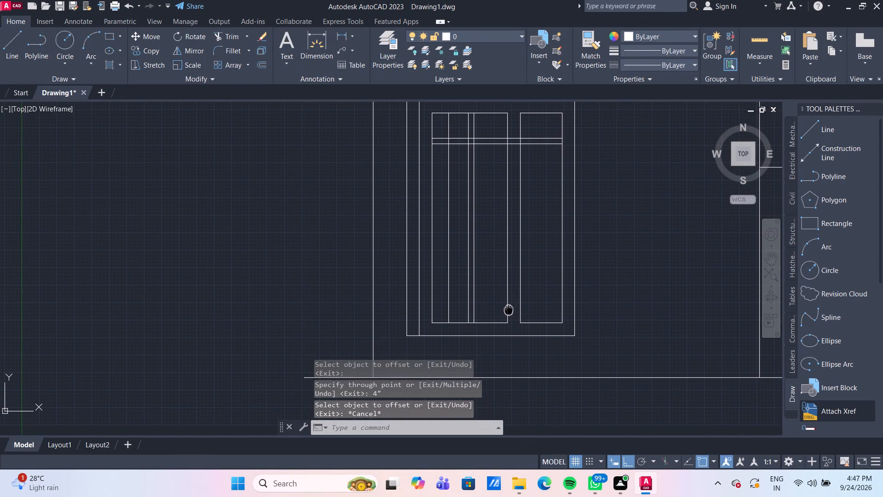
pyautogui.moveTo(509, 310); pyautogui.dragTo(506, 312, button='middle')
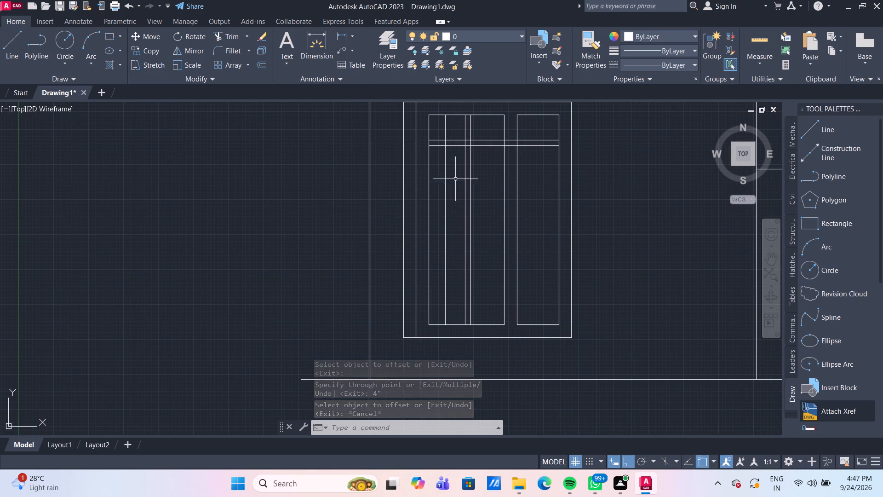
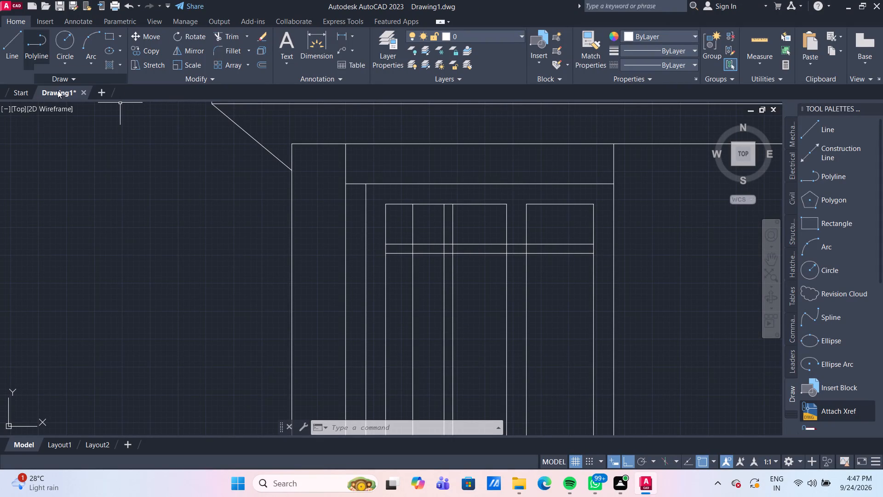
# Draw a diagonal line across the upper pane of the wider window, from the inner vertical's top end to the next vertical's upper crossbar intersection.
pyautogui.click(18, 42)
pyautogui.scroll(1, 454, 230)
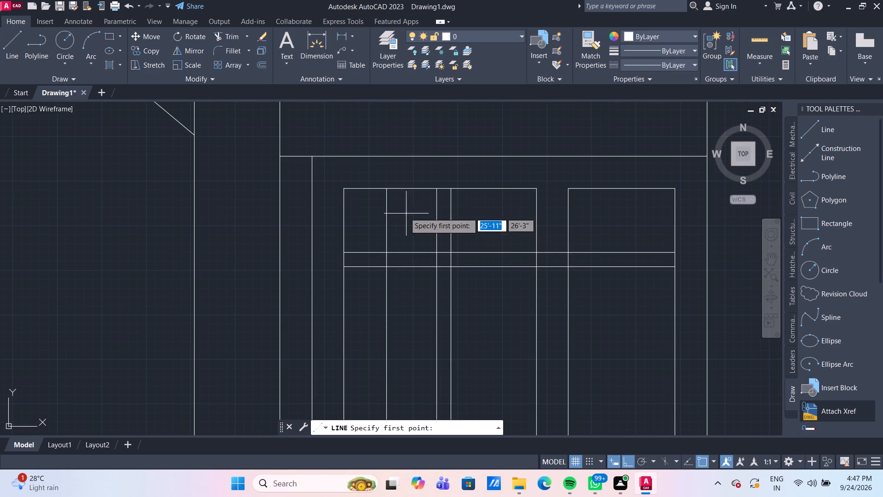
pyautogui.click(385, 188)
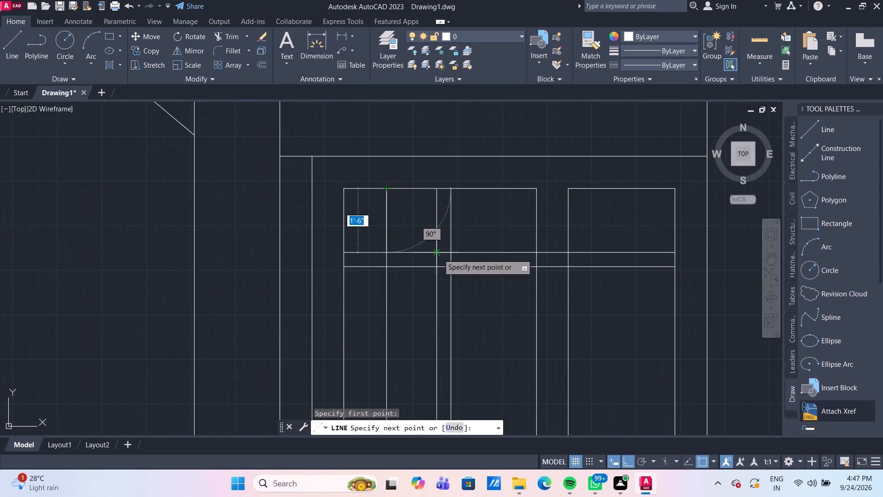
pyautogui.click(438, 254)
pyautogui.press('Escape')
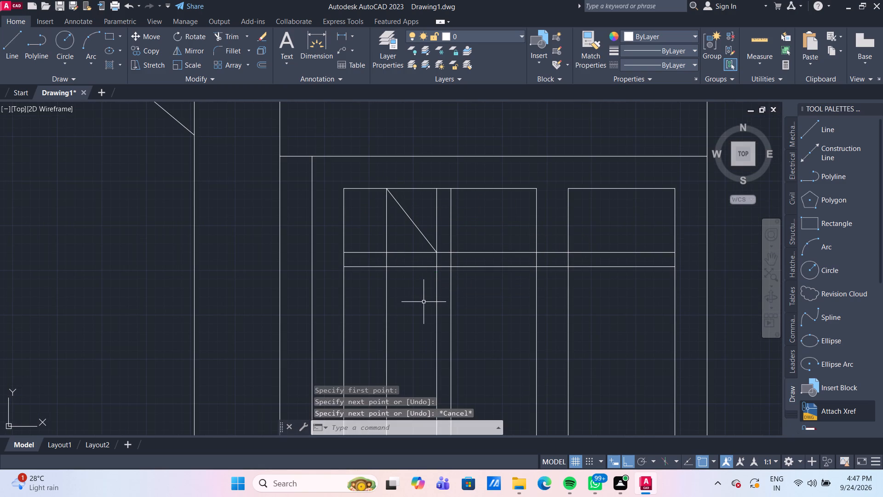
pyautogui.scroll(-1, 424, 302)
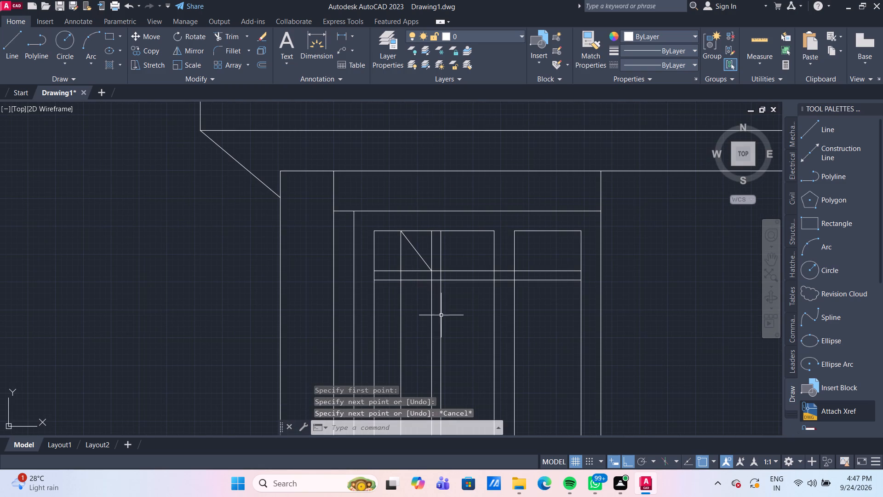
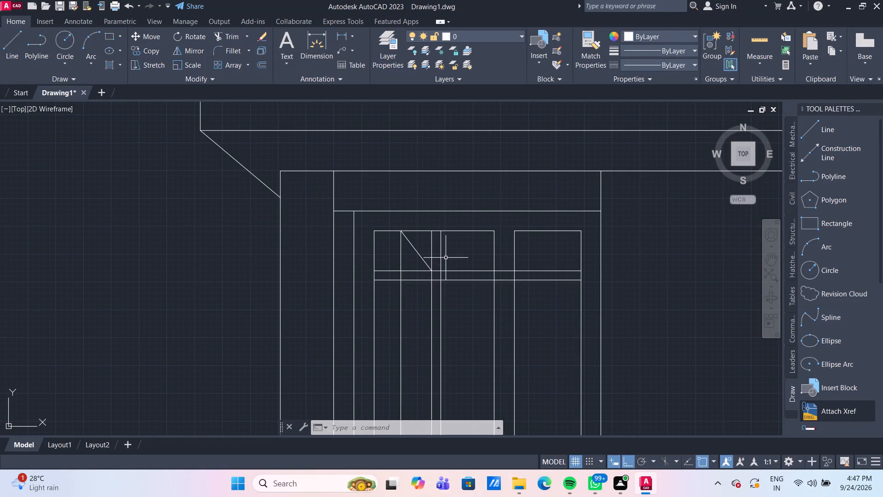
# Trim the wider window's two verticals above the upper crossbar, both crossbars' segments beside the diagonal, and the overlapping stubs at the inner frame corner.
pyautogui.write('tr')
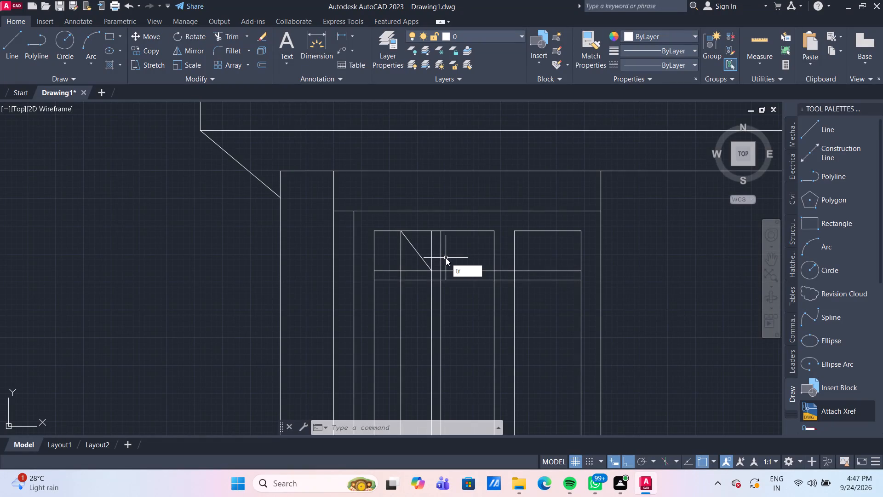
pyautogui.press('Return')
pyautogui.click(446, 255)
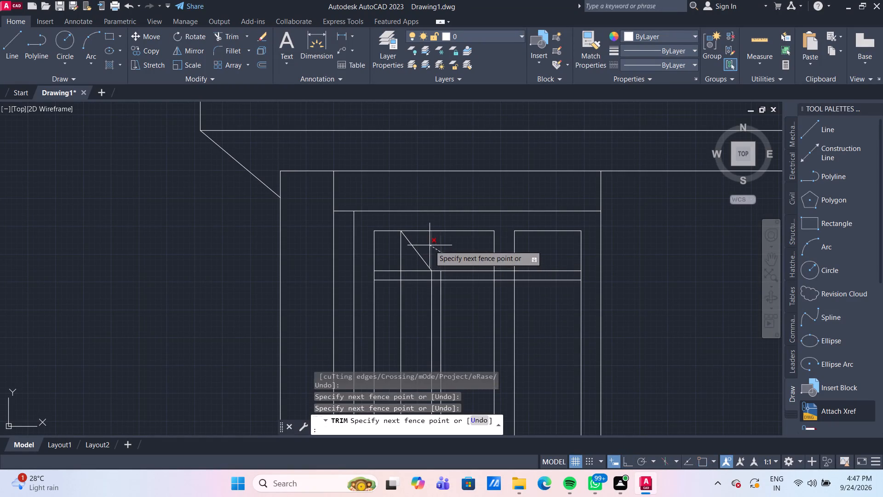
pyautogui.click(430, 245)
pyautogui.click(392, 263)
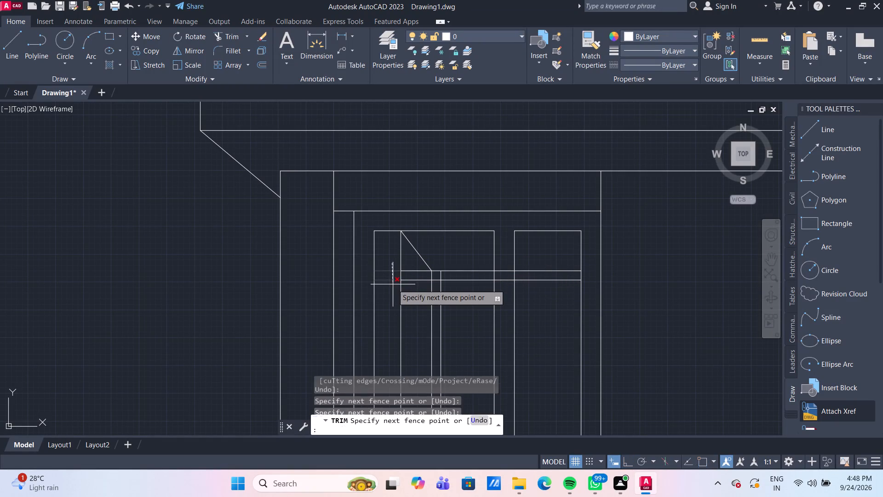
pyautogui.click(394, 289)
pyautogui.click(420, 264)
pyautogui.click(418, 299)
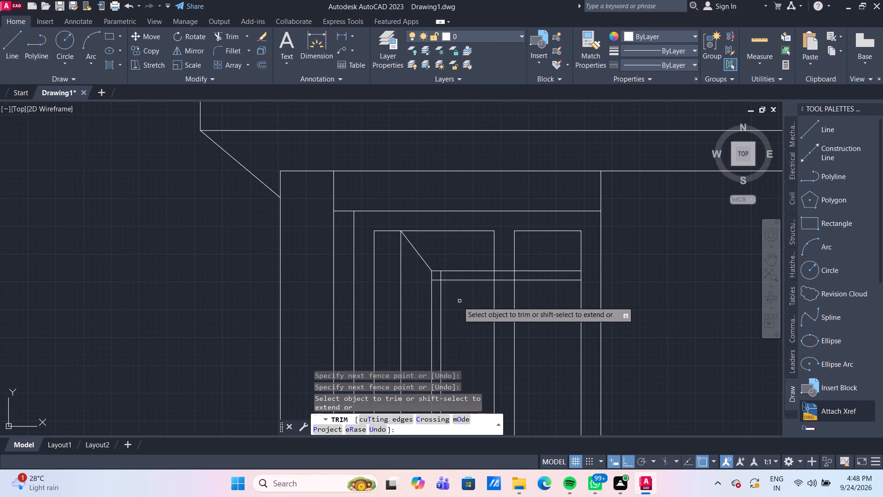
pyautogui.click(438, 279)
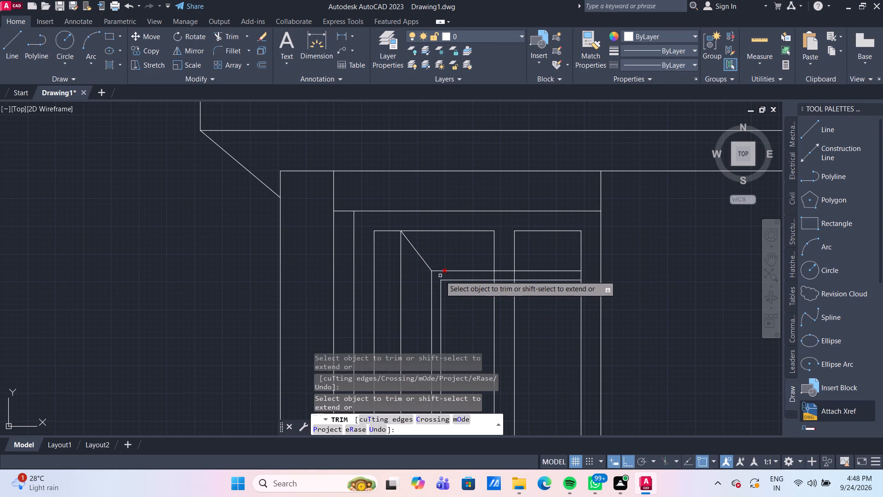
pyautogui.click(440, 276)
pyautogui.scroll(-3, 481, 308)
pyautogui.moveTo(537, 347); pyautogui.dragTo(537, 320, button='middle')
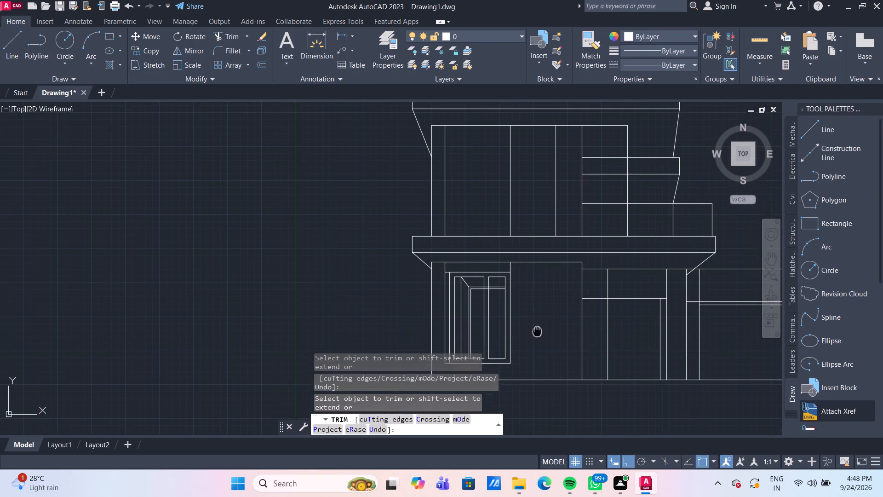
pyautogui.moveTo(537, 320); pyautogui.dragTo(536, 293, button='middle')
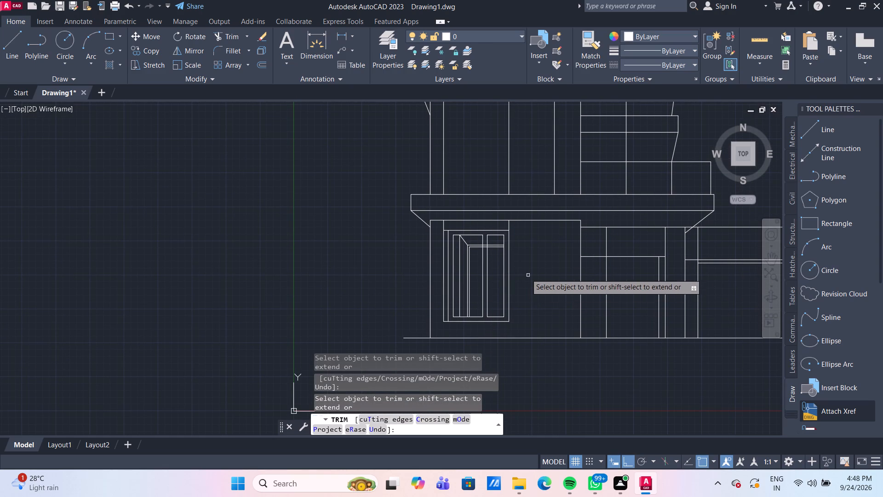
pyautogui.moveTo(522, 282); pyautogui.dragTo(528, 253, button='middle')
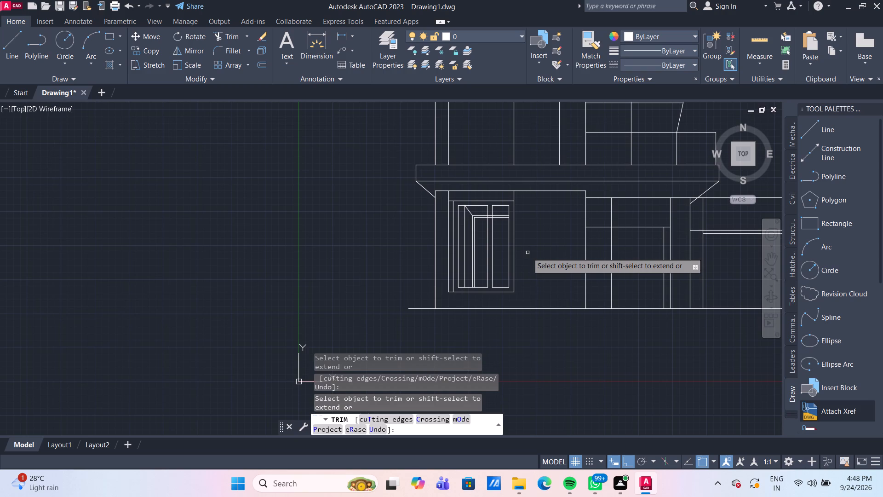
pyautogui.press('Escape')
pyautogui.scroll(1, 551, 337)
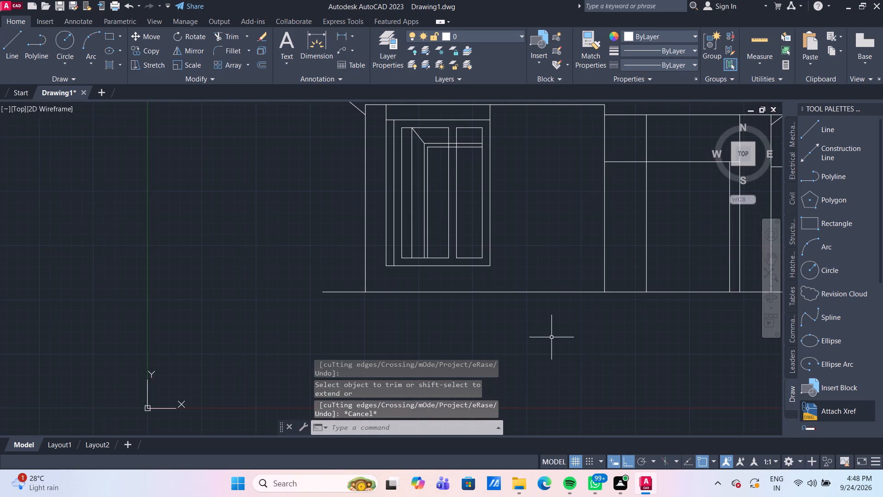
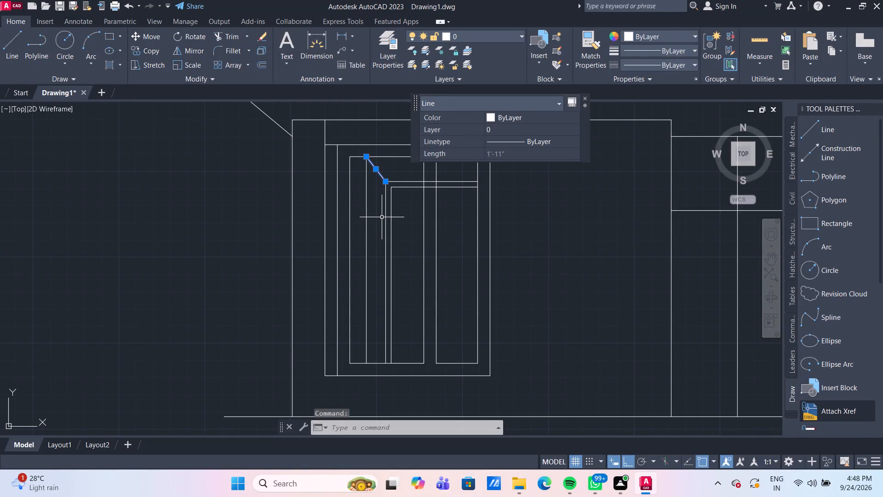
# With Ortho off, copy the window's short diagonal by its lower endpoint onto the pane's inner left vertical, about 8'-6" lower.
pyautogui.write('co')
pyautogui.press('Return')
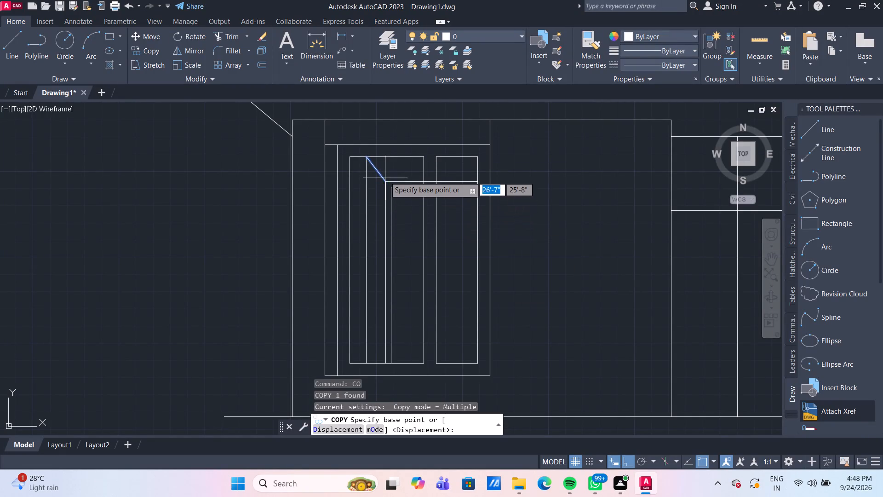
pyautogui.click(386, 180)
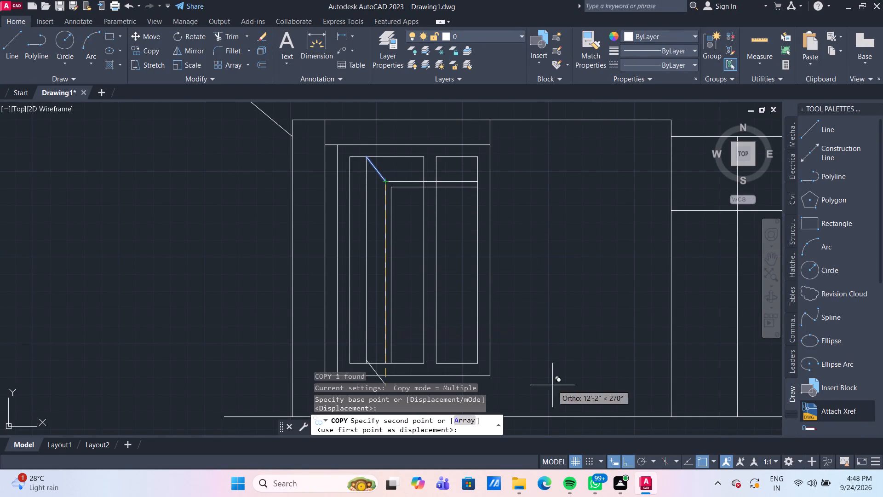
pyautogui.click(628, 463)
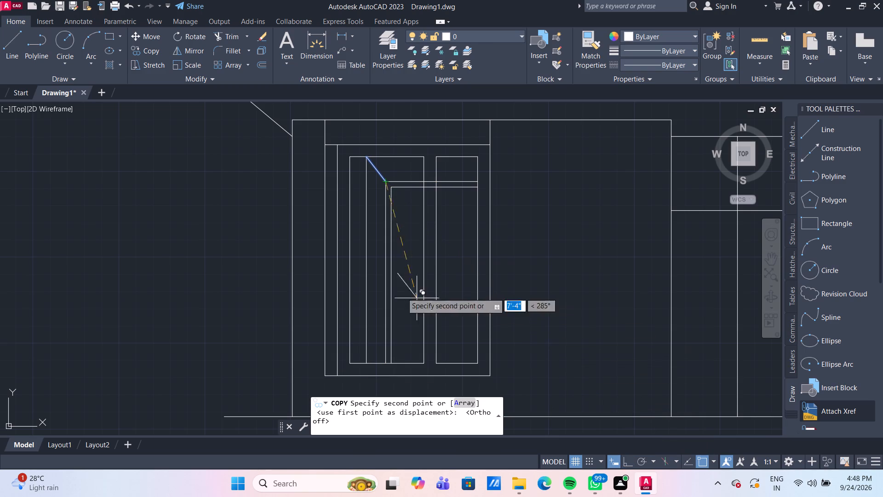
pyautogui.click(366, 322)
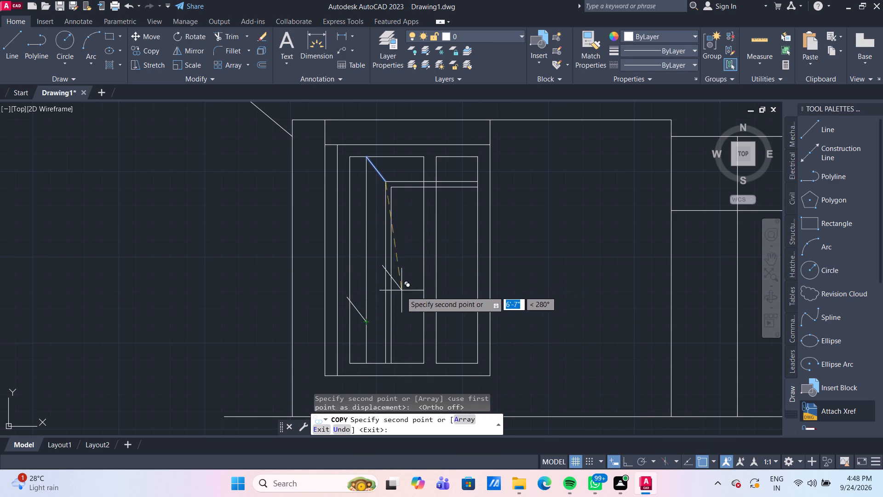
pyautogui.press('Escape')
# Trim the copied diagonal's upper end where it projects past the pane's left edge.
pyautogui.write('tr')
pyautogui.press('Return')
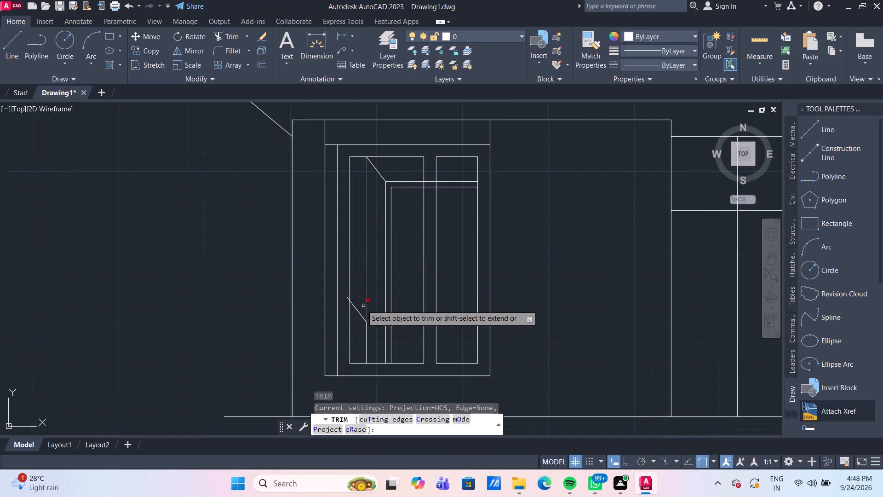
pyautogui.click(347, 298)
pyautogui.scroll(-1, 500, 258)
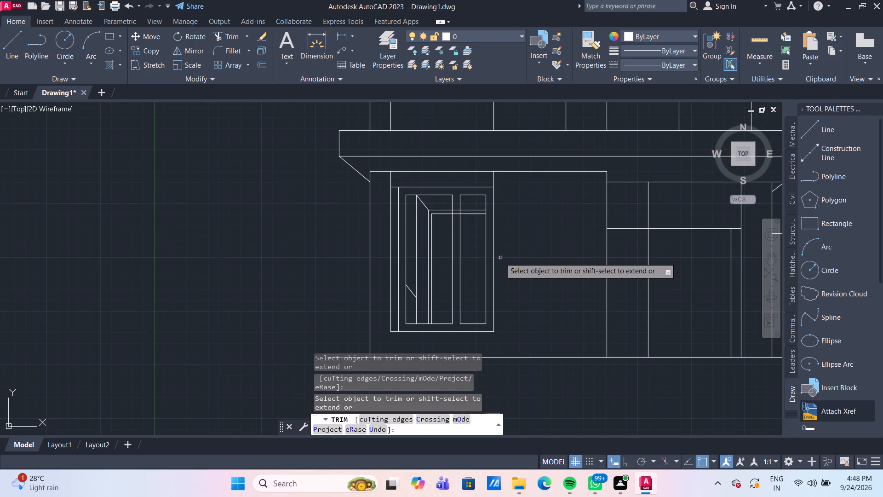
pyautogui.press('Escape')
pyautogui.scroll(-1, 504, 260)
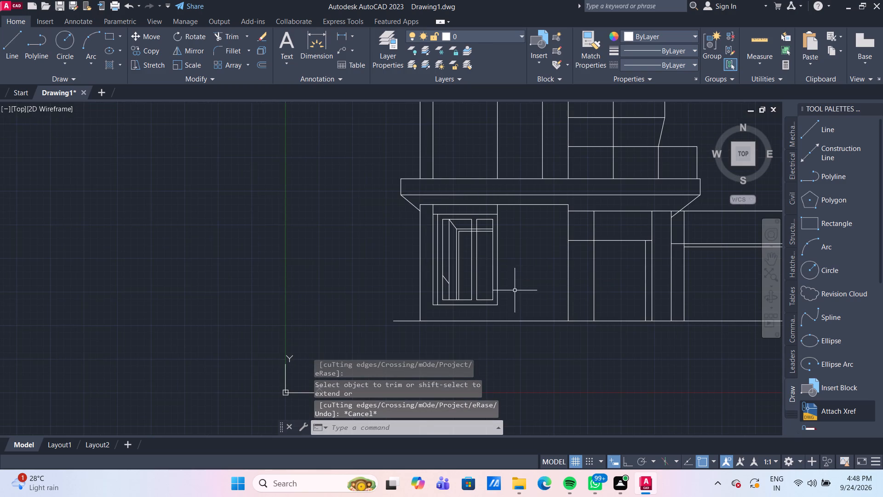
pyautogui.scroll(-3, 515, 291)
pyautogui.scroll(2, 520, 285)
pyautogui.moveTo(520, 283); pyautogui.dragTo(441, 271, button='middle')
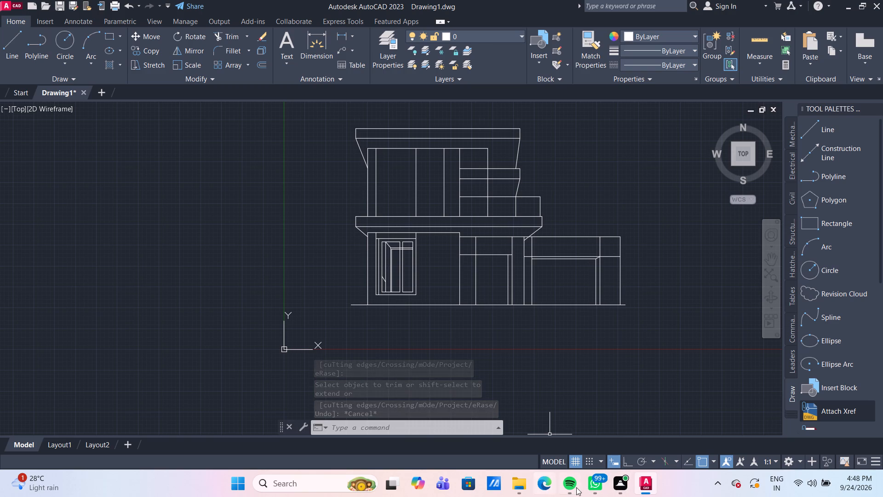
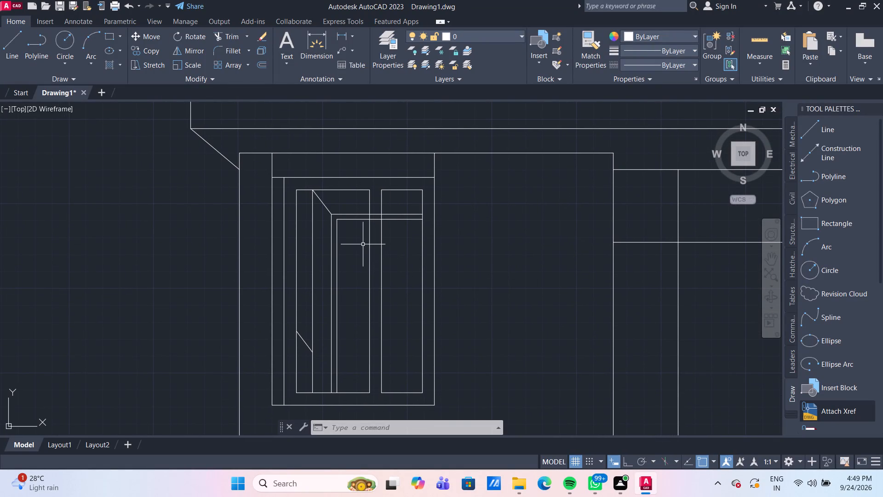
# Move the left pane's outer left vertical 3" outward, toward the window frame.
pyautogui.click(297, 282)
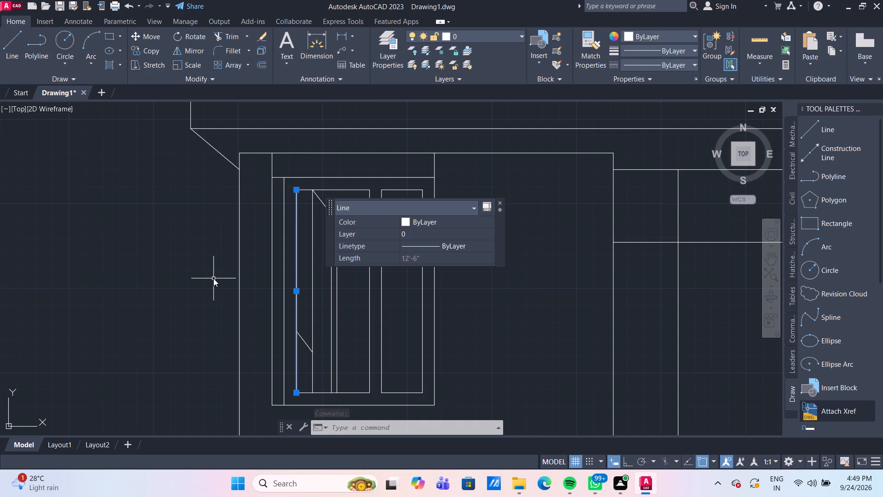
pyautogui.press('m')
pyautogui.press('Return')
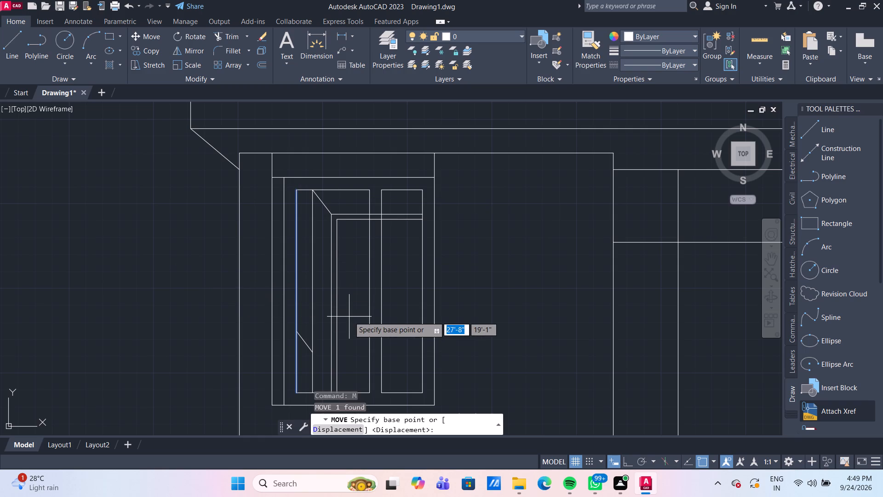
pyautogui.moveTo(349, 315); pyautogui.dragTo(334, 266, button='middle')
pyautogui.click(282, 345)
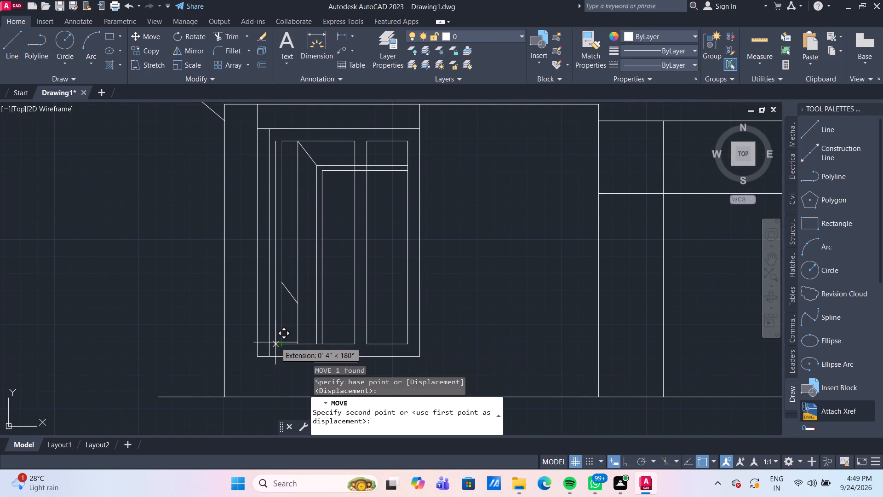
pyautogui.write('3"')
pyautogui.press('Return')
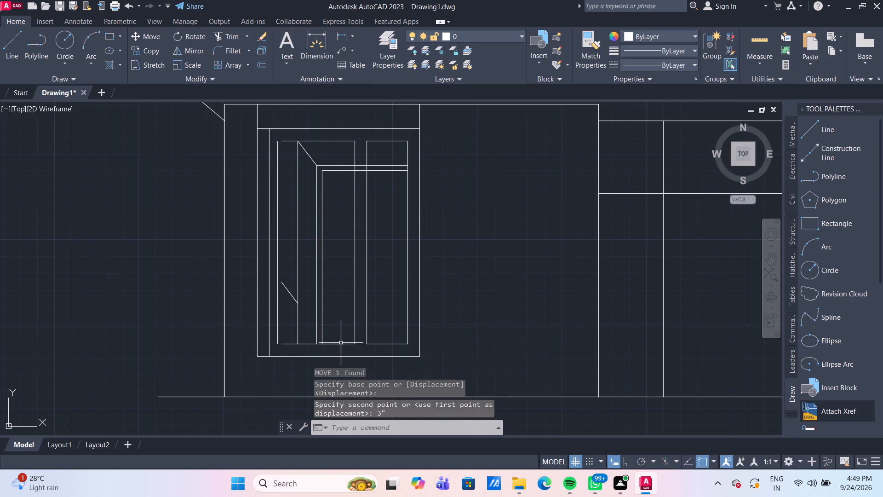
# Move the bottom edge lines of both window panes 3" down, toward the frame.
pyautogui.click(341, 343)
pyautogui.click(381, 345)
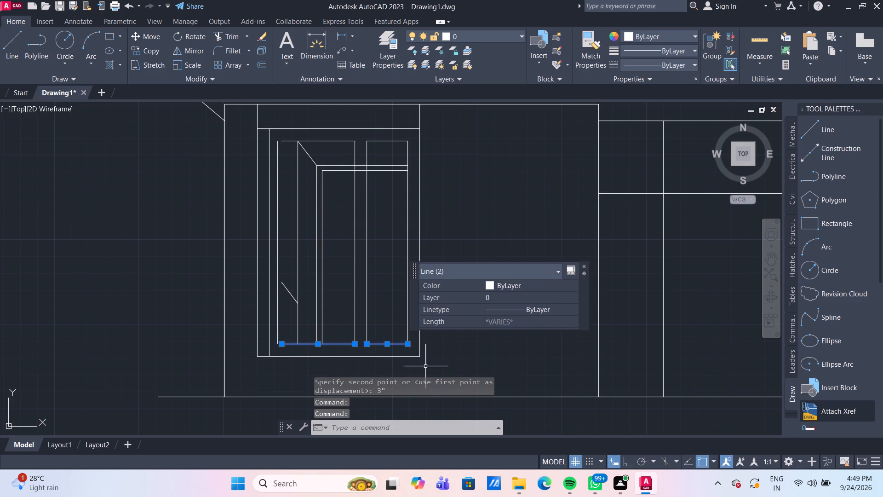
pyautogui.press('m')
pyautogui.press('Return')
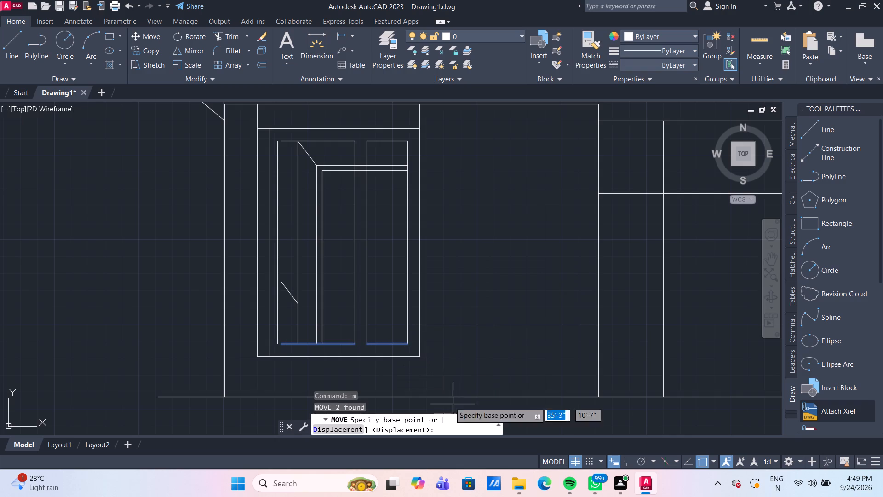
pyautogui.scroll(2, 398, 352)
pyautogui.click(417, 336)
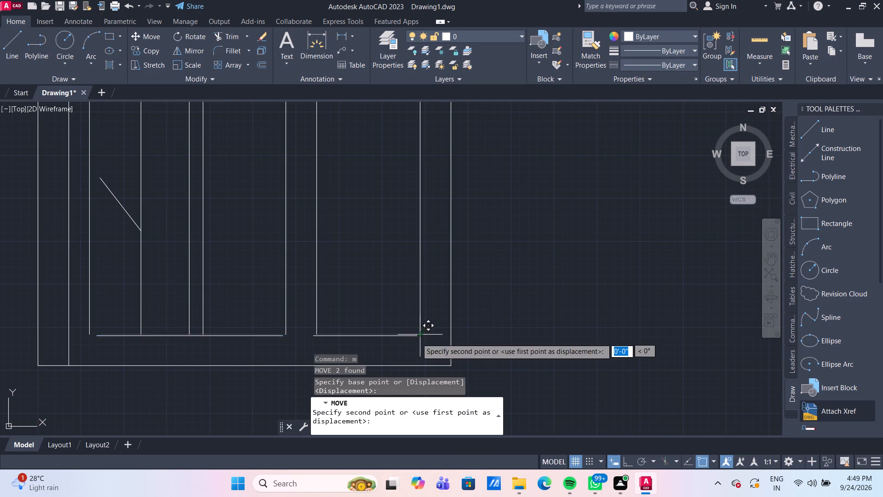
pyautogui.write('3"')
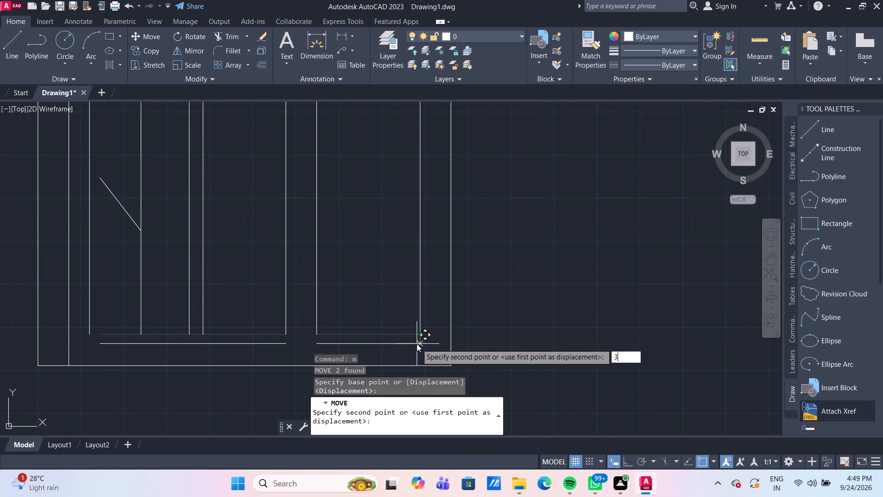
pyautogui.press('Return')
# Move the top edge lines of both window panes 3" up, toward the frame.
pyautogui.scroll(-1, 339, 237)
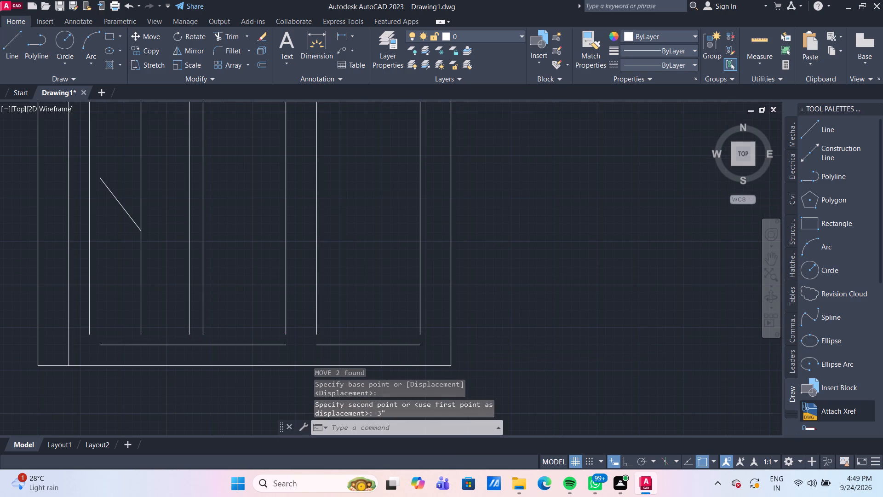
pyautogui.moveTo(357, 198); pyautogui.dragTo(354, 318, button='middle')
pyautogui.scroll(-1, 348, 197)
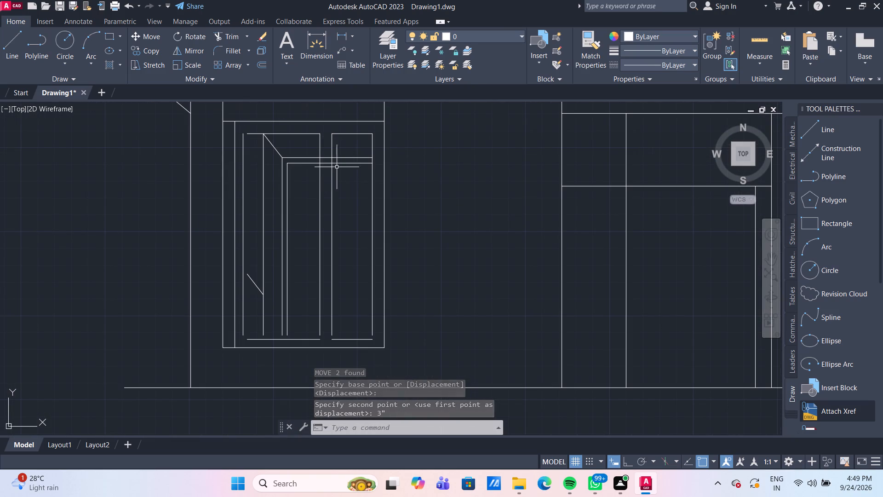
pyautogui.moveTo(314, 144); pyautogui.dragTo(302, 201, button='middle')
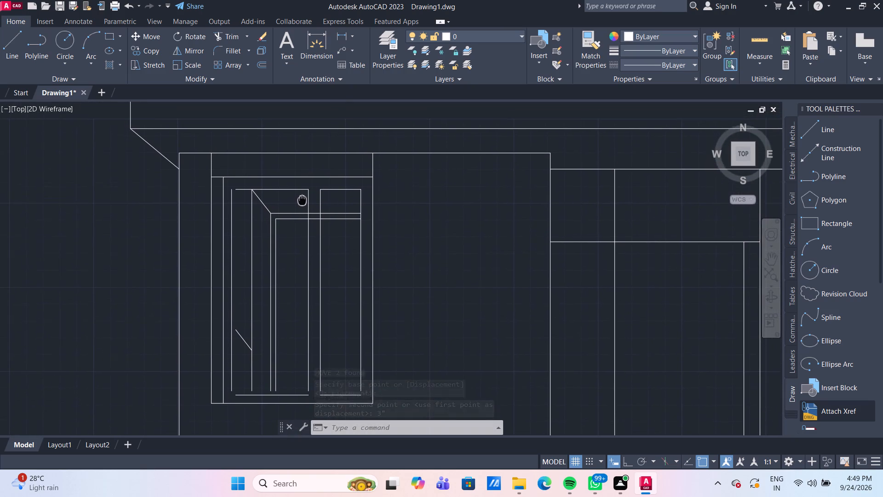
pyautogui.moveTo(302, 201); pyautogui.dragTo(302, 206, button='middle')
pyautogui.scroll(1, 292, 197)
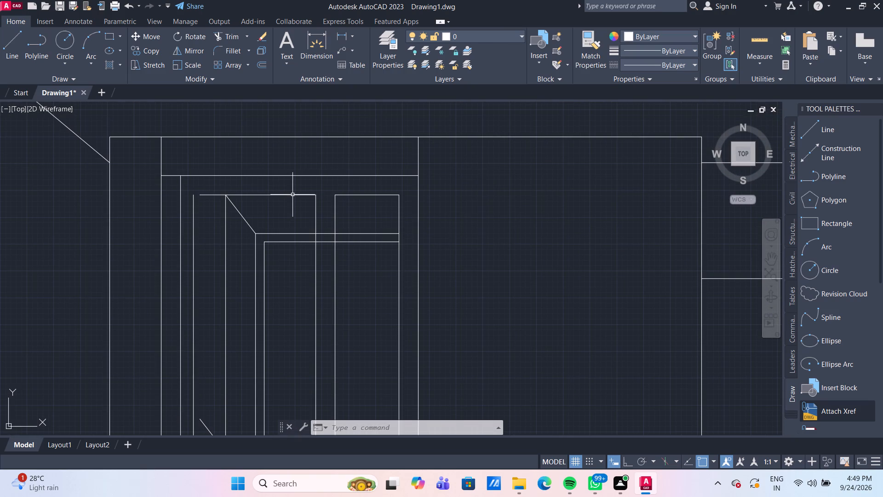
pyautogui.click(292, 195)
pyautogui.click(367, 196)
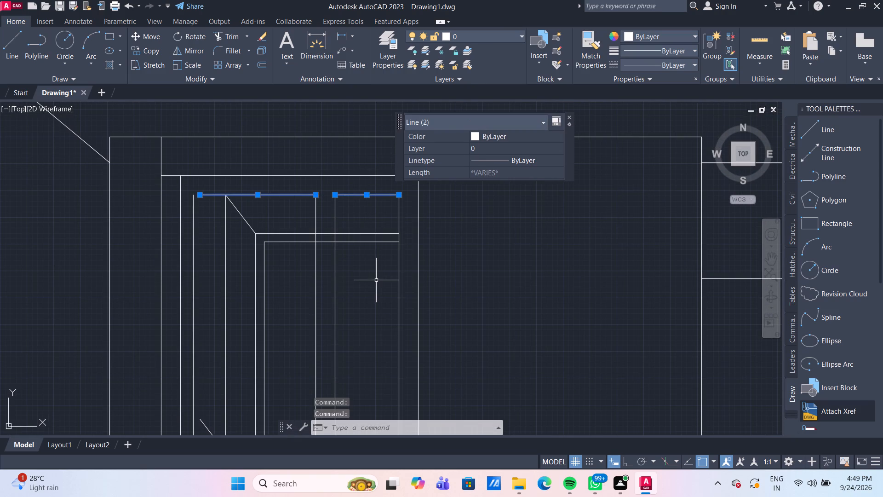
pyautogui.press('m')
pyautogui.press('Return')
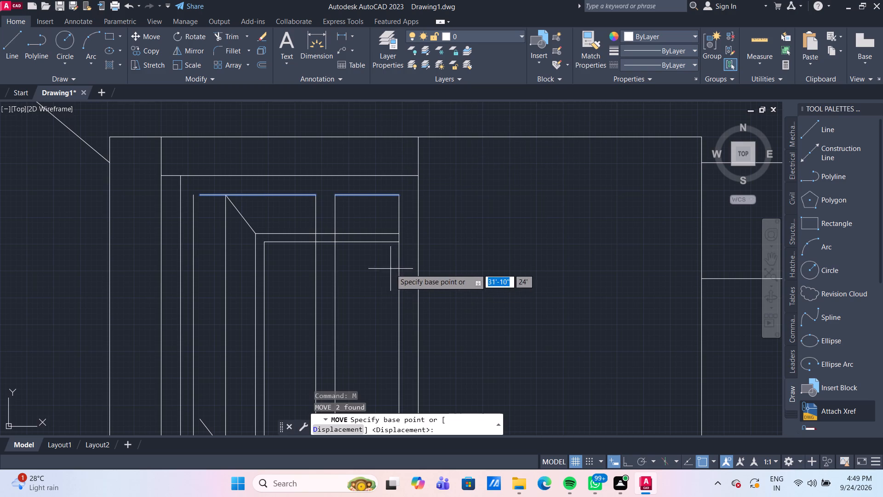
pyautogui.click(396, 198)
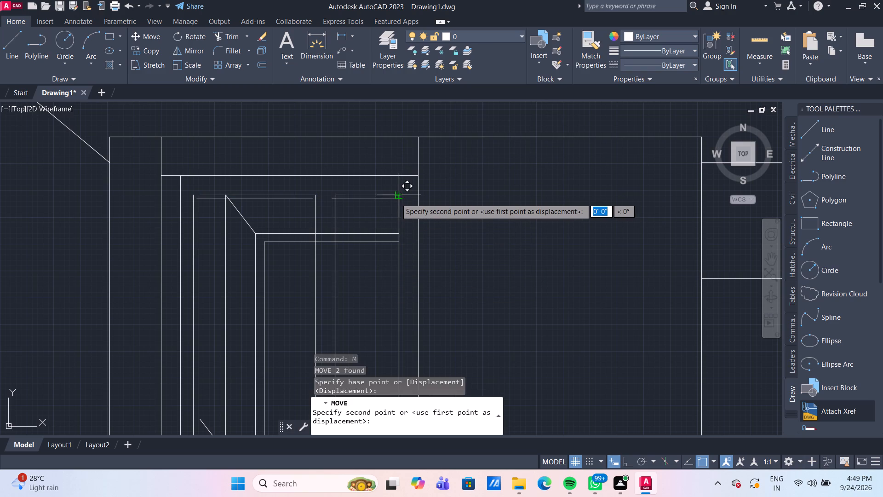
pyautogui.write('3"')
pyautogui.press('Return')
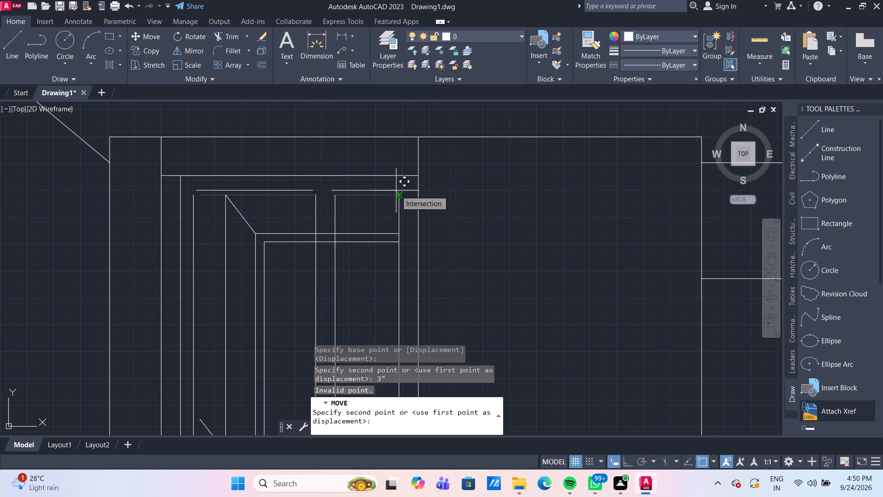
pyautogui.write('3"')
pyautogui.press('Return')
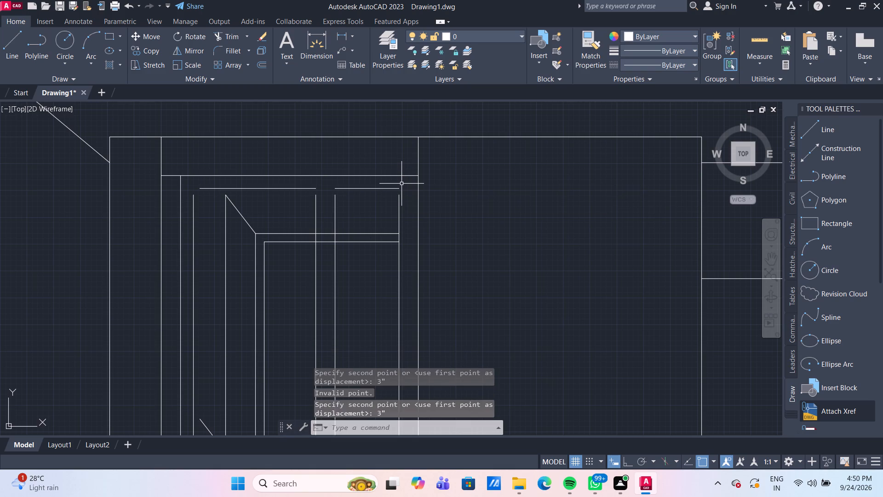
# With Ortho on, move the right pane's outer vertical 3" outward to the right.
pyautogui.scroll(-2, 438, 225)
pyautogui.moveTo(433, 296); pyautogui.dragTo(432, 295, button='middle')
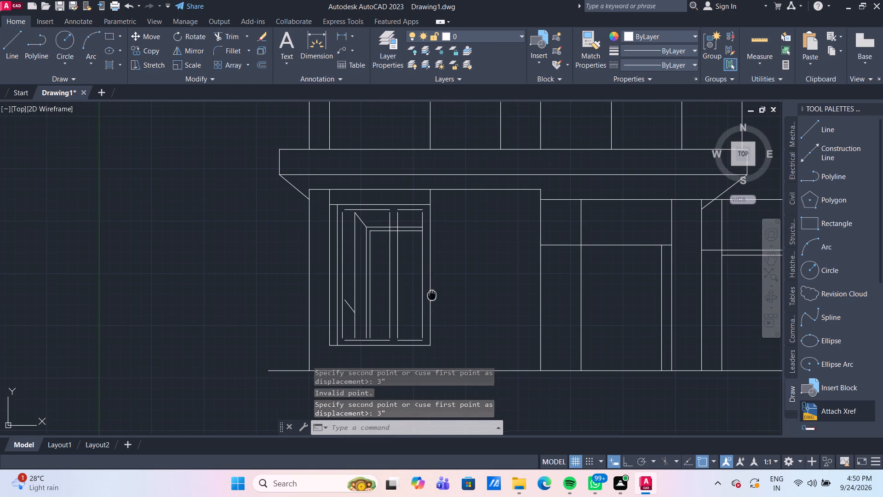
pyautogui.moveTo(432, 295); pyautogui.dragTo(409, 255, button='middle')
pyautogui.scroll(1, 402, 260)
pyautogui.click(398, 260)
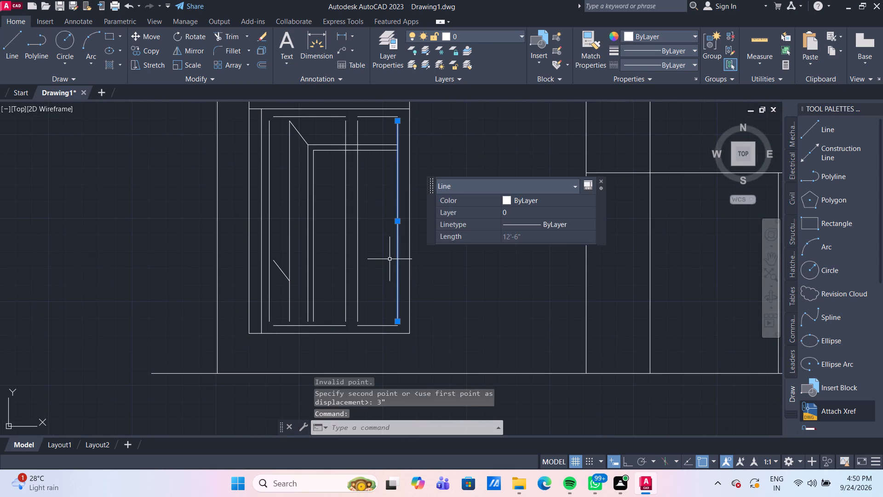
pyautogui.press('m')
pyautogui.press('Return')
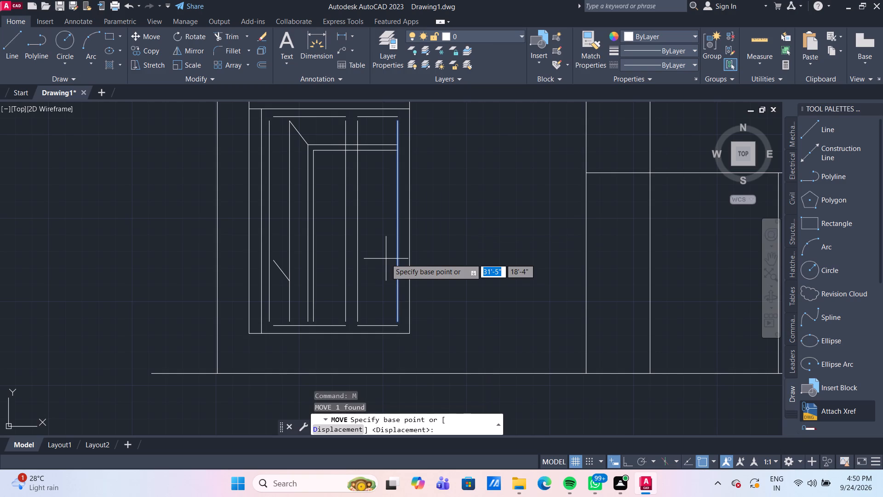
pyautogui.click(397, 318)
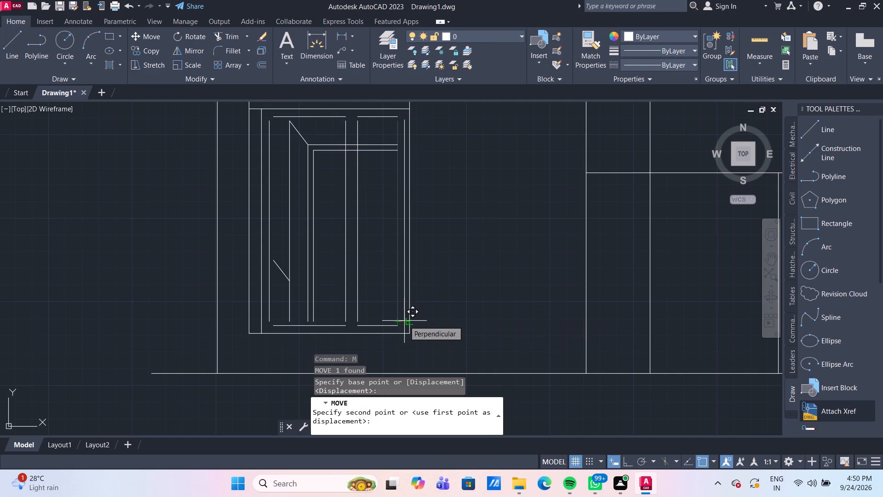
pyautogui.press('F8')
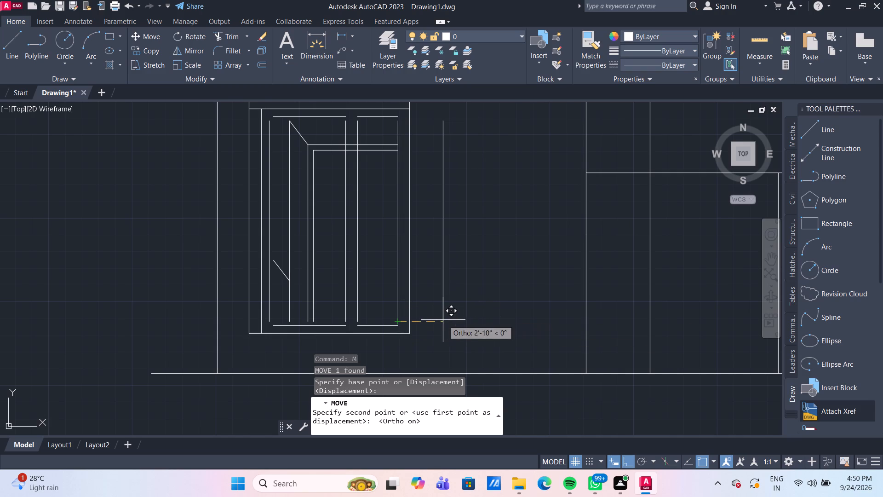
pyautogui.write('3"')
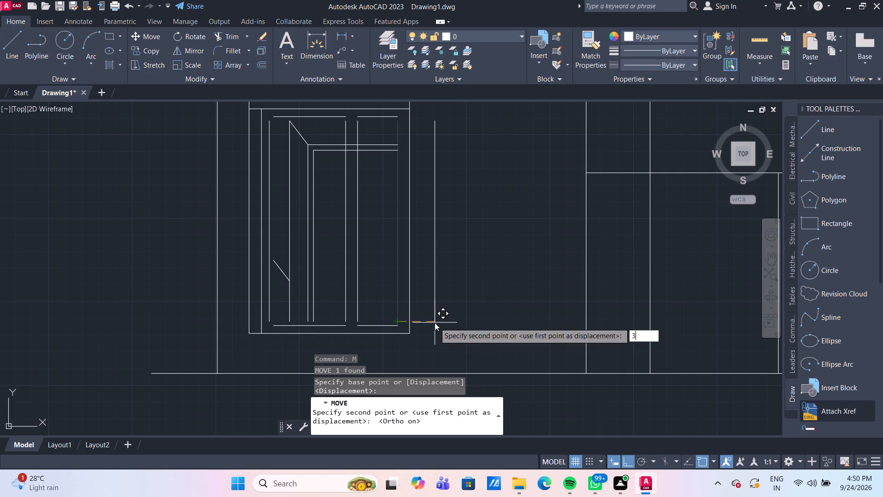
pyautogui.press('Return')
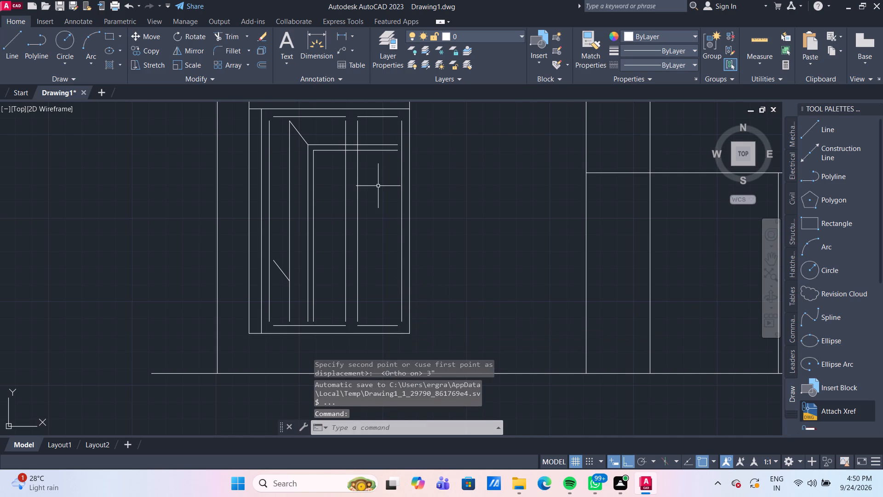
# Extend the right vertical down, the right pane's bottom line both ways, and the remaining pane verticals down to the bottom edge.
pyautogui.click(380, 116)
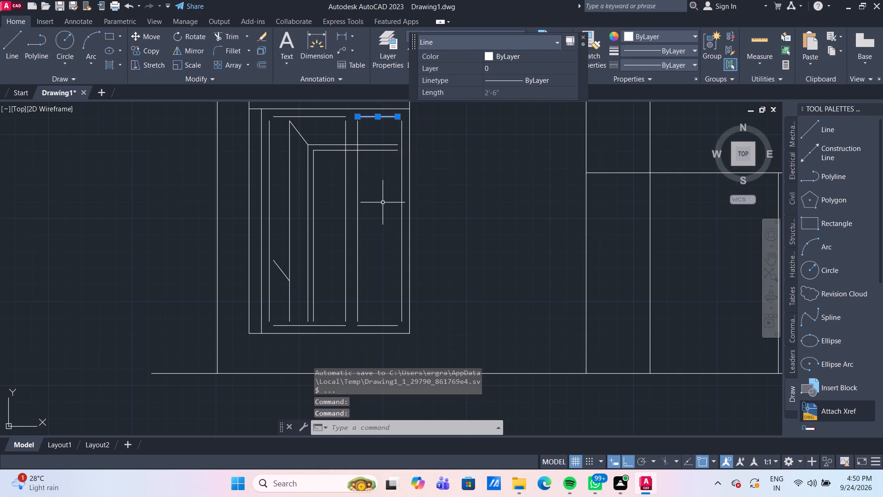
pyautogui.press('Escape')
pyautogui.write('tr')
pyautogui.press('Return')
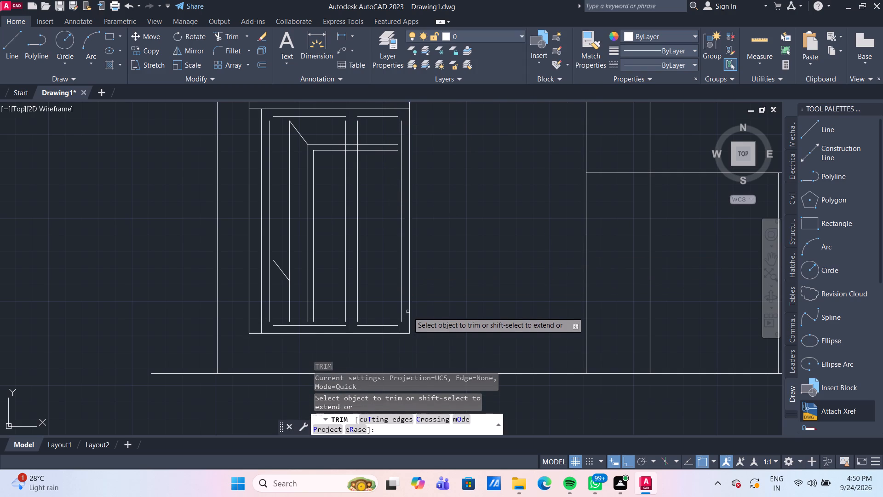
pyautogui.keyDown('shift'); pyautogui.click(402, 312); pyautogui.keyUp('shift')
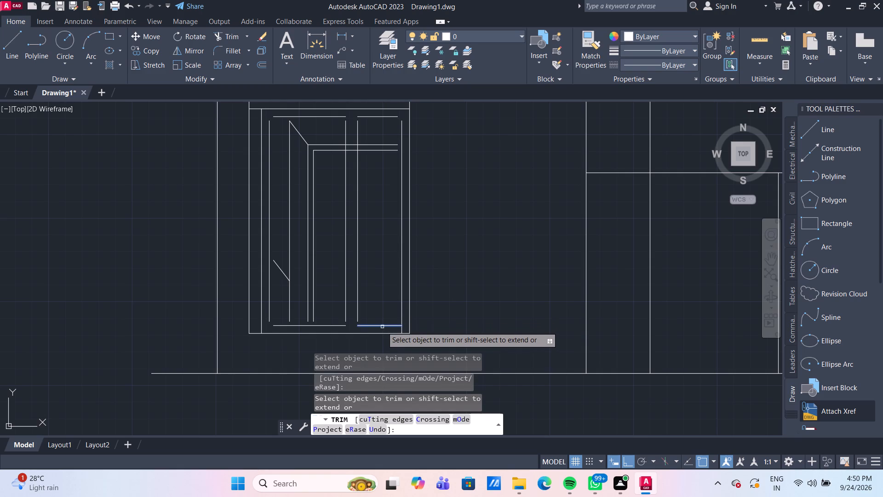
pyautogui.keyDown('shift'); pyautogui.click(382, 327); pyautogui.keyUp('shift')
pyautogui.keyDown('shift'); pyautogui.click(367, 326); pyautogui.keyUp('shift')
pyautogui.keyDown('shift'); pyautogui.click(373, 311); pyautogui.keyUp('shift')
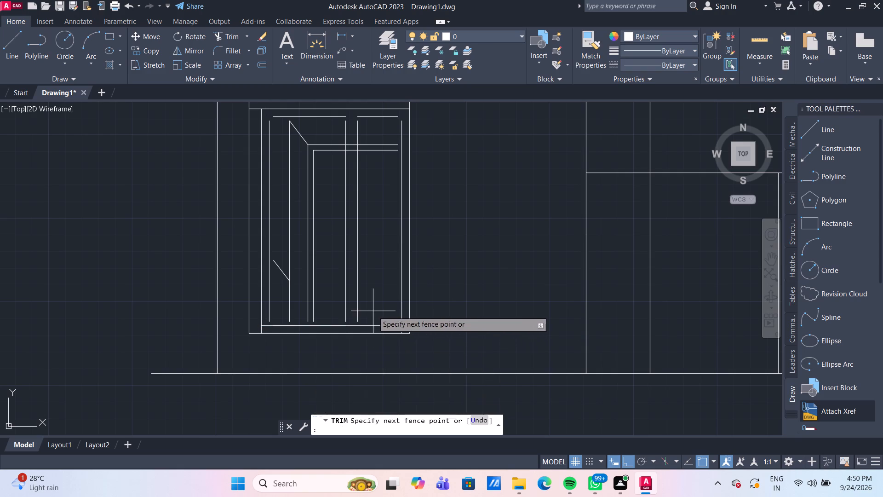
pyautogui.keyDown('shift'); pyautogui.click(265, 308); pyautogui.keyUp('shift')
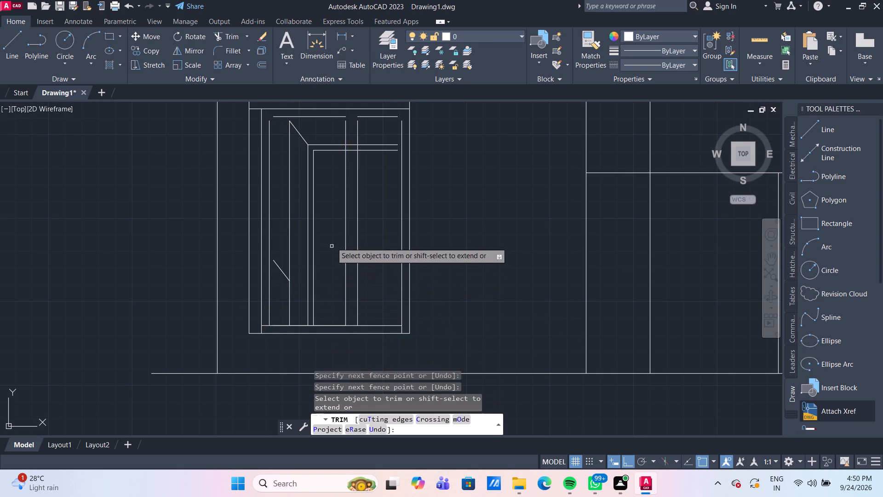
# Extend the pane verticals and diagonal upward, and the top edge lines outward to the outer left and right verticals.
pyautogui.keyDown('shift'); pyautogui.click(374, 131); pyautogui.keyUp('shift')
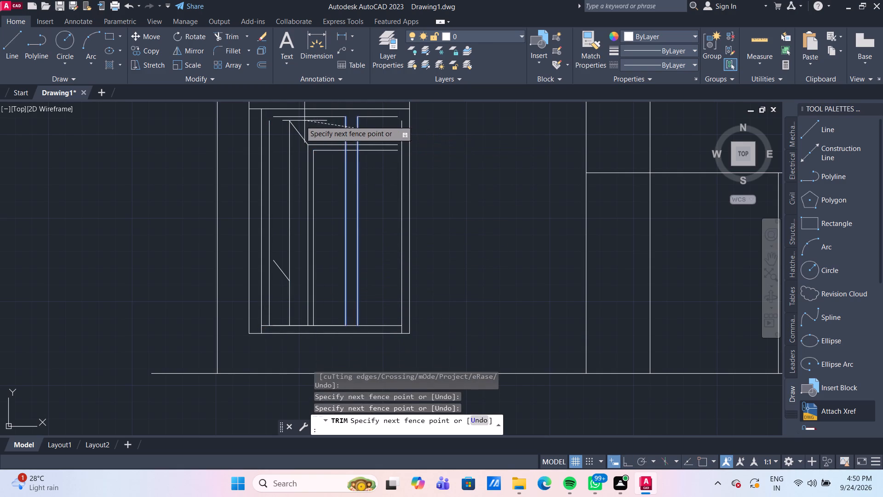
pyautogui.keyDown('shift'); pyautogui.click(266, 127); pyautogui.keyUp('shift')
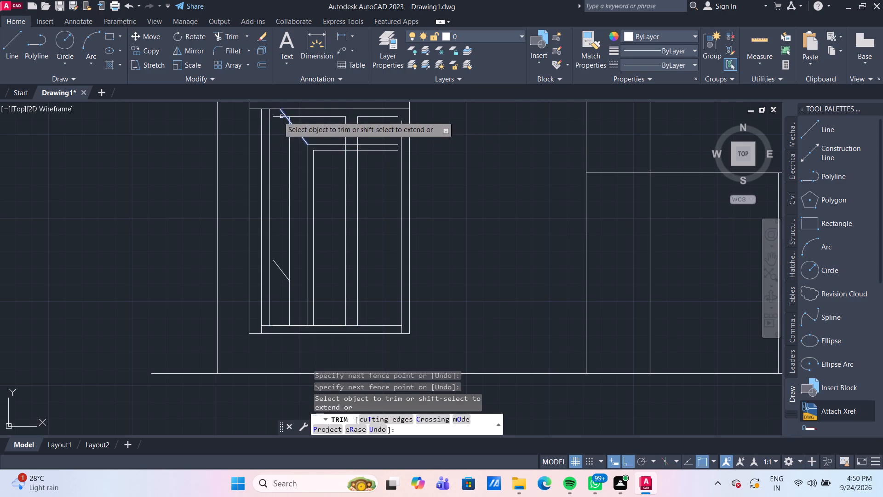
pyautogui.keyDown('shift'); pyautogui.click(275, 117); pyautogui.keyUp('shift')
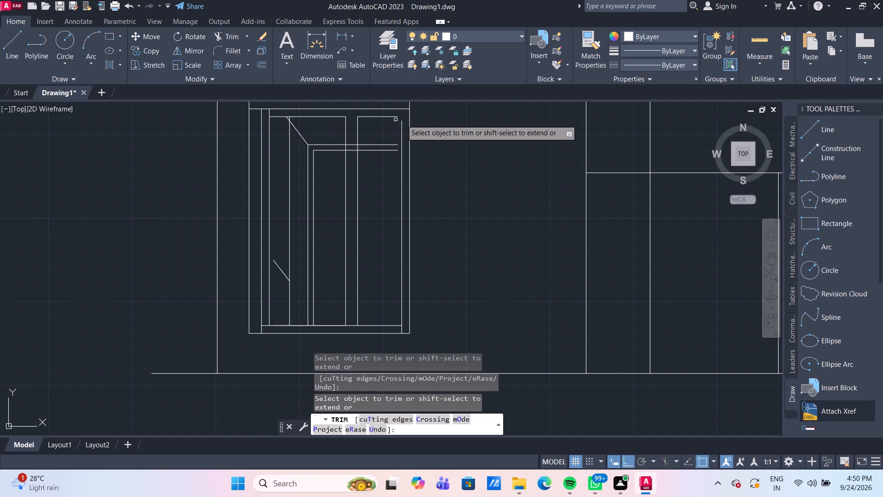
pyautogui.keyDown('shift'); pyautogui.click(401, 120); pyautogui.keyUp('shift')
pyautogui.keyDown('shift'); pyautogui.click(395, 118); pyautogui.keyUp('shift')
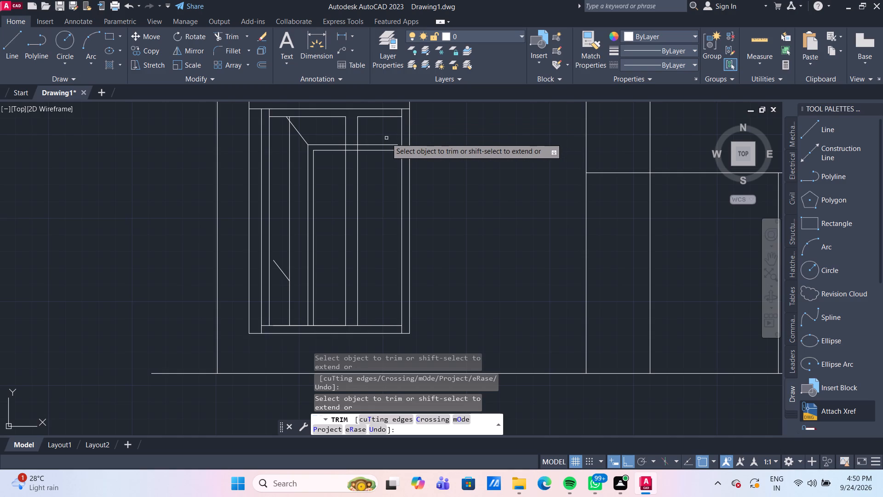
# Extend the two inner horizontals to the pane outline's right vertical and trim the outline's overshooting ends at its corners.
pyautogui.keyDown('shift'); pyautogui.click(386, 138); pyautogui.keyUp('shift')
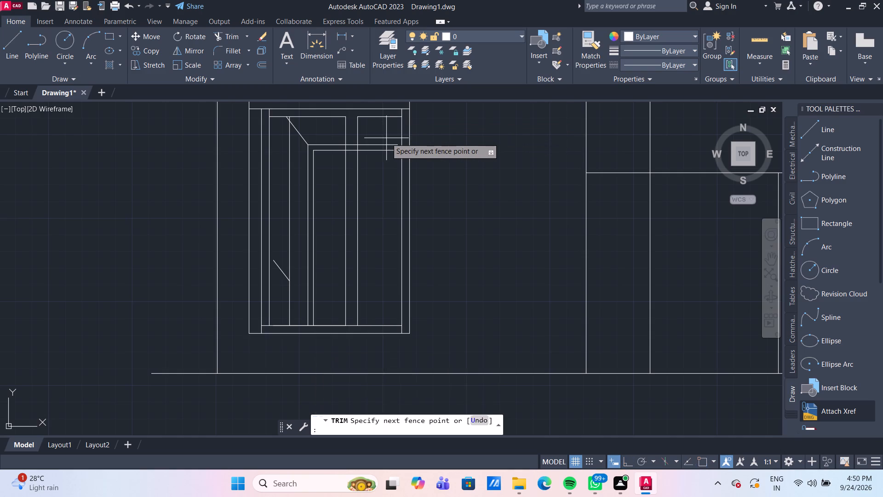
pyautogui.keyDown('shift'); pyautogui.click(388, 175); pyautogui.keyUp('shift')
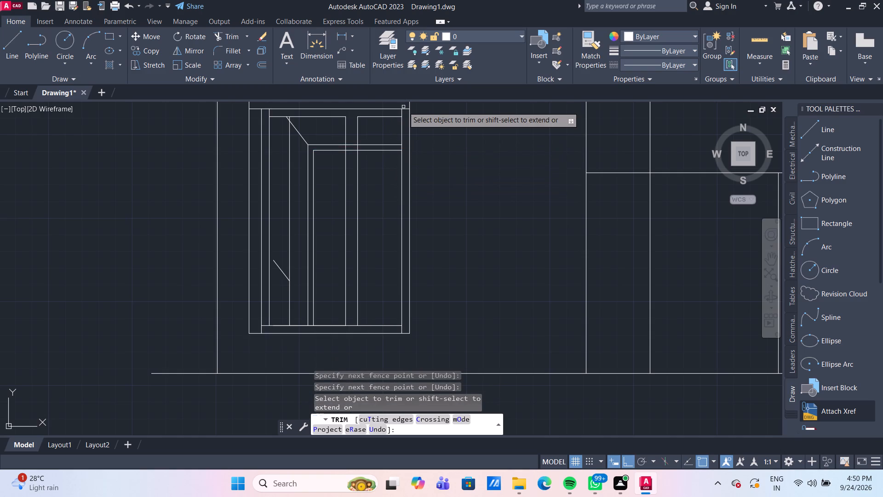
pyautogui.click(401, 112)
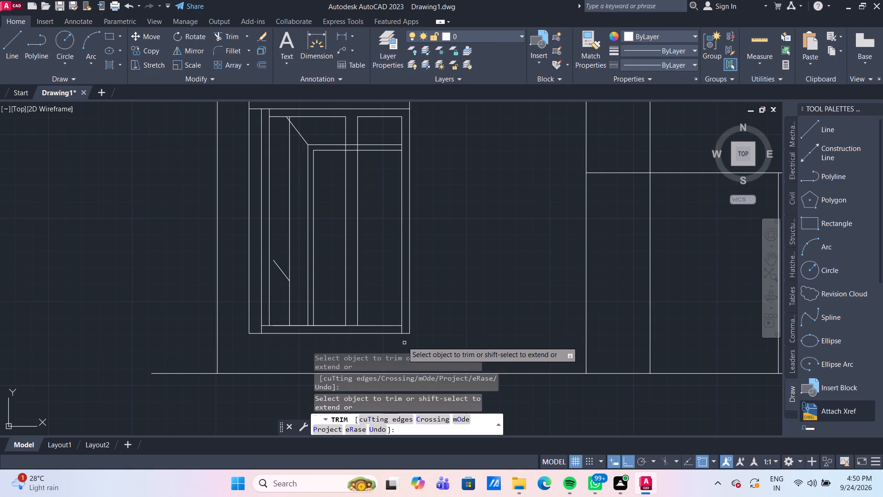
pyautogui.click(401, 332)
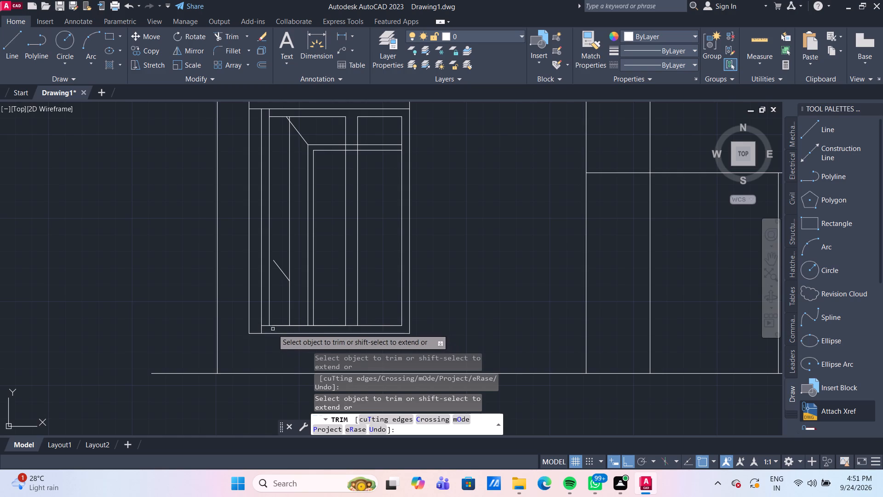
pyautogui.click(264, 325)
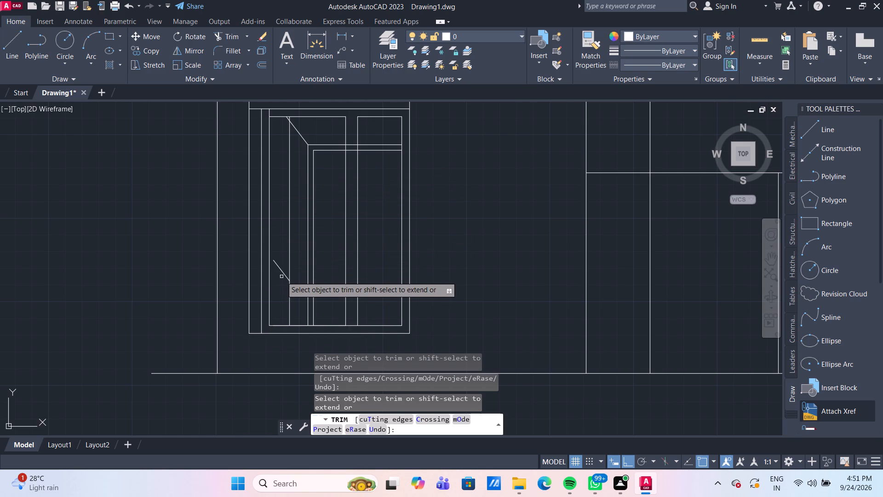
# Extend the short lower diagonal up to the pane outline's left vertical.
pyautogui.keyDown('shift'); pyautogui.click(281, 268); pyautogui.keyUp('shift')
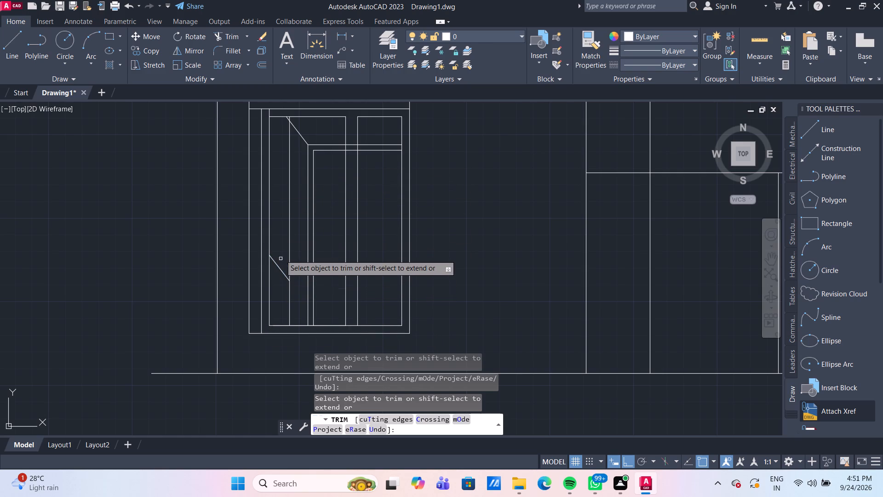
pyautogui.moveTo(311, 130); pyautogui.dragTo(272, 206, button='middle')
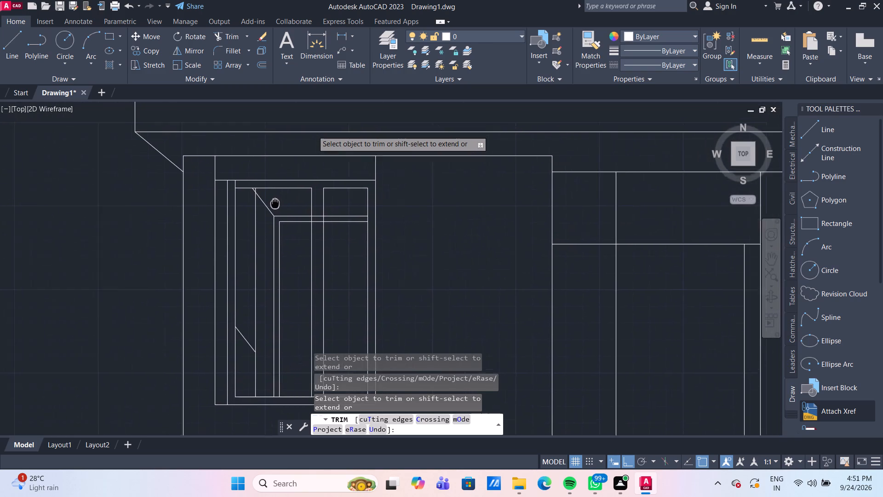
pyautogui.moveTo(272, 206); pyautogui.dragTo(255, 217, button='middle')
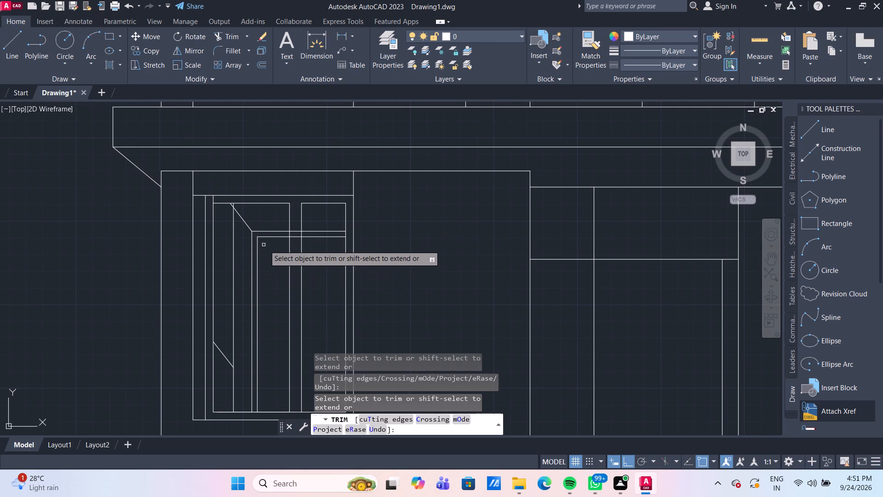
pyautogui.press('Escape')
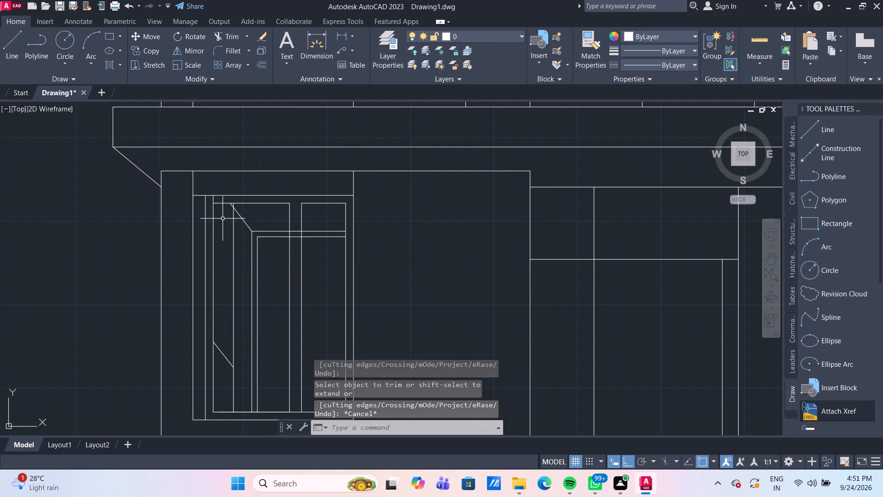
# Move the upper diagonal, the two inner horizontals and the three inner verticals 3" to the left.
pyautogui.moveTo(223, 216); pyautogui.dragTo(223, 199, button='middle')
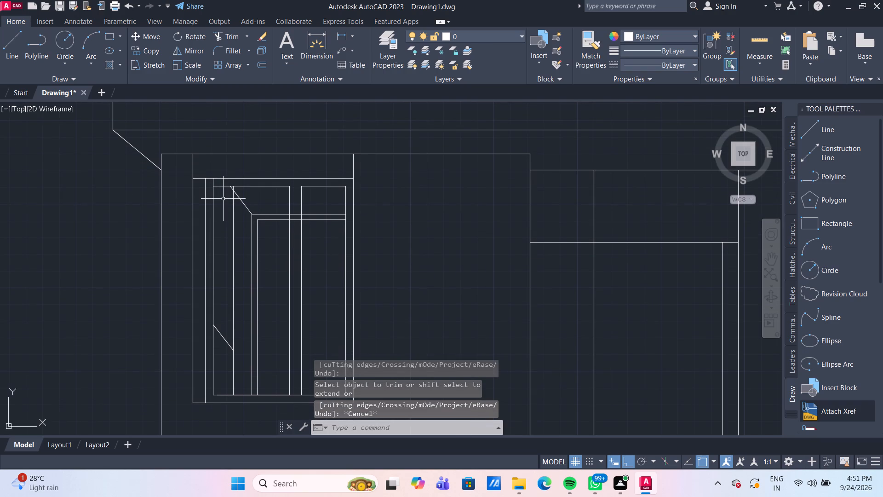
pyautogui.click(272, 237)
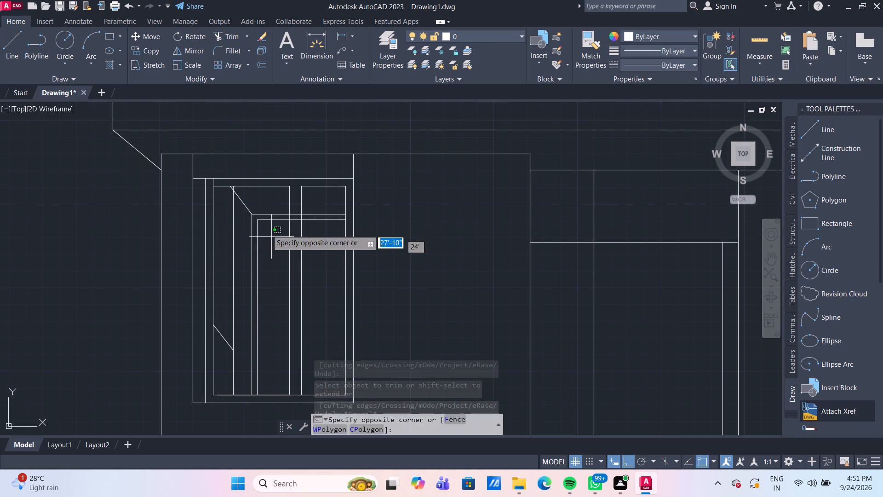
pyautogui.click(249, 208)
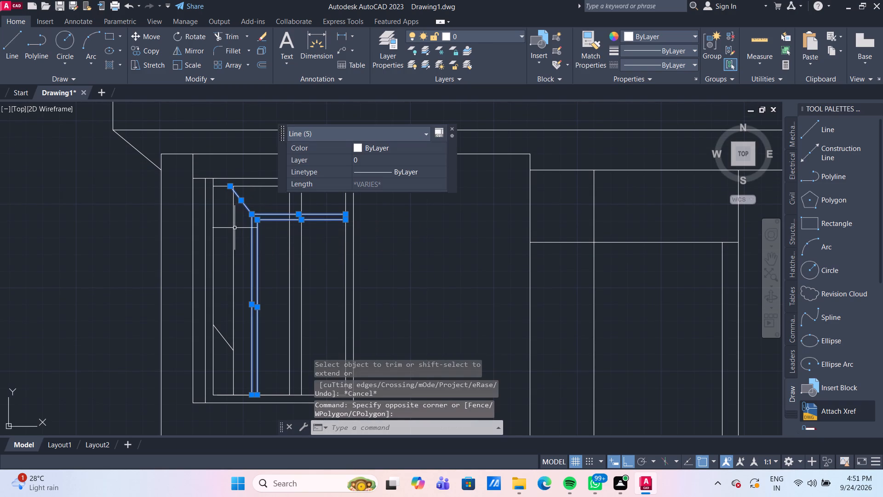
pyautogui.click(235, 228)
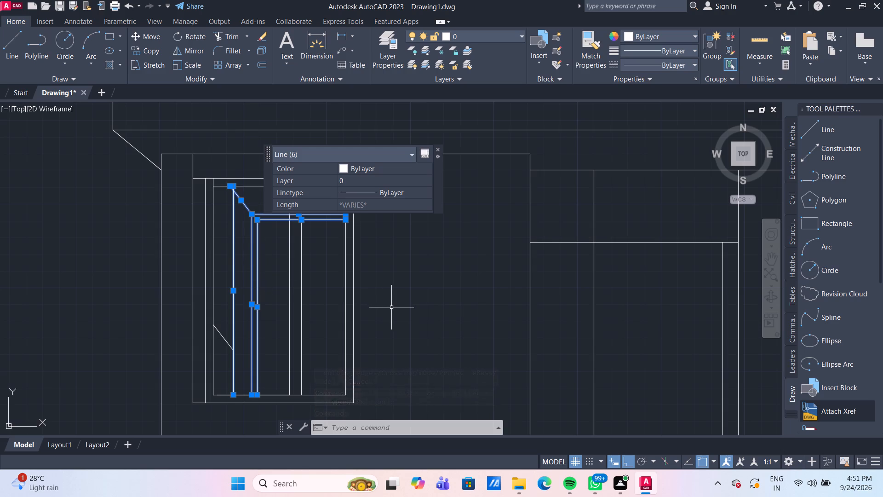
pyautogui.press('m')
pyautogui.press('Return')
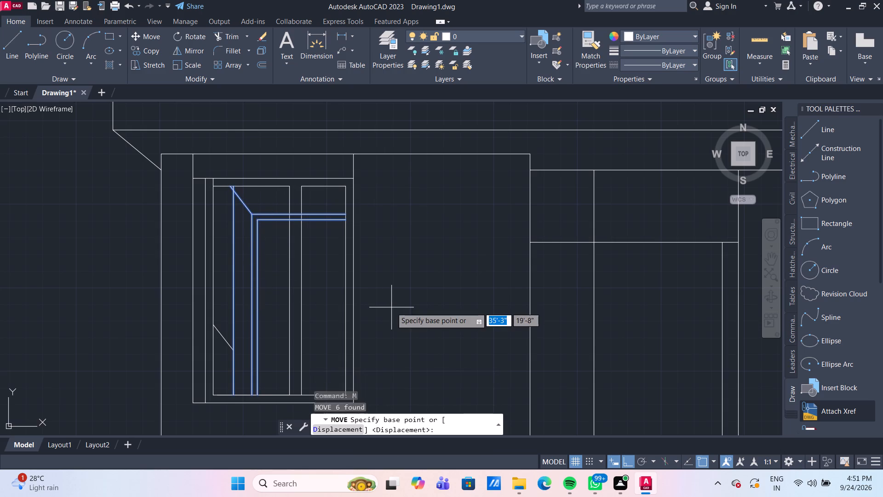
pyautogui.scroll(2, 227, 391)
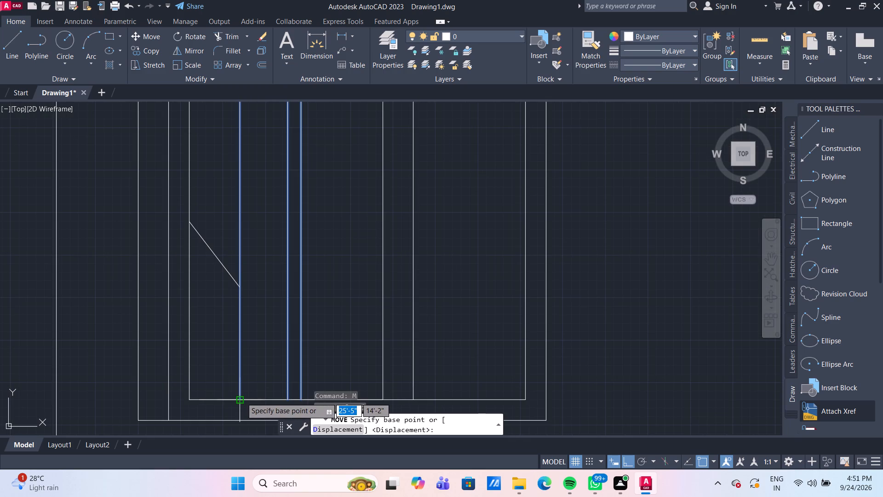
pyautogui.click(241, 398)
pyautogui.write('3"')
pyautogui.press('Return')
# Trim the lower diagonal's overshoot past the leftmost inner vertical.
pyautogui.scroll(-2, 313, 100)
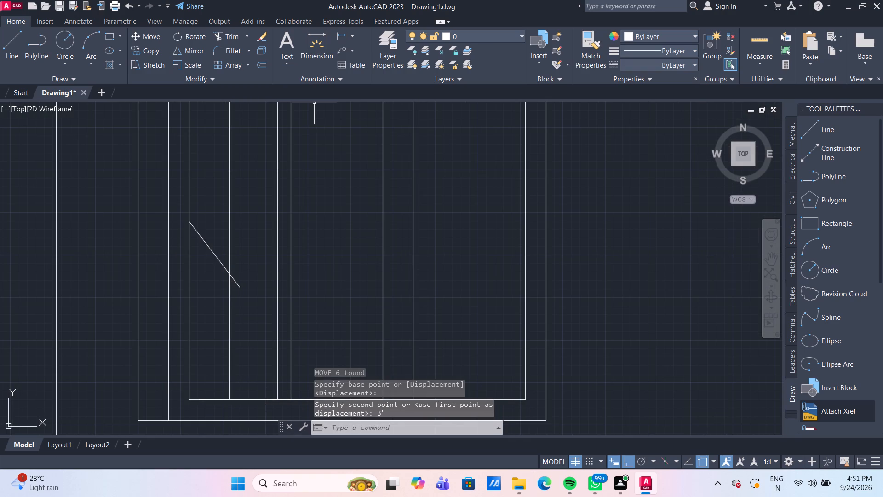
pyautogui.scroll(-3, 296, 152)
pyautogui.moveTo(300, 158); pyautogui.dragTo(272, 211, button='middle')
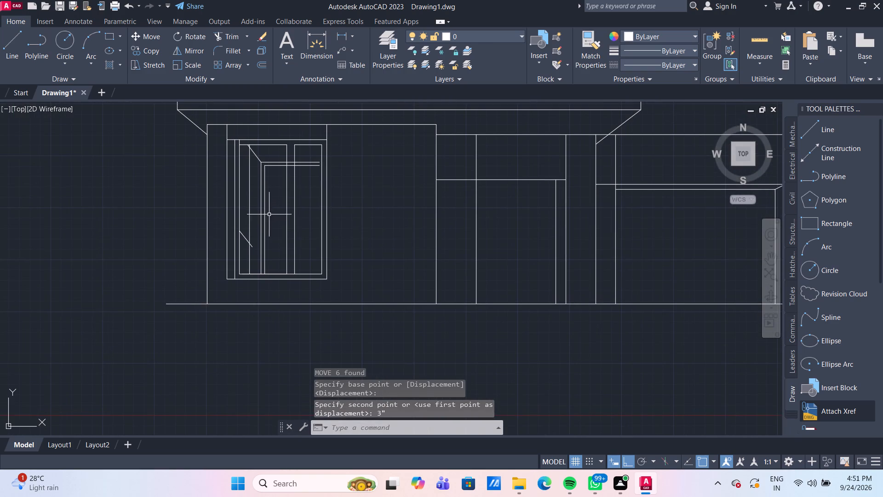
pyautogui.scroll(2, 259, 240)
pyautogui.write('tr')
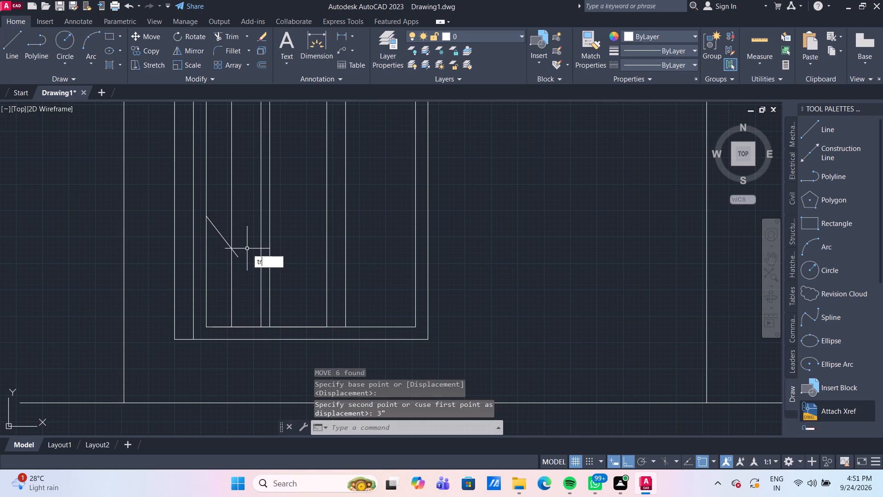
pyautogui.press('Return')
pyautogui.click(236, 255)
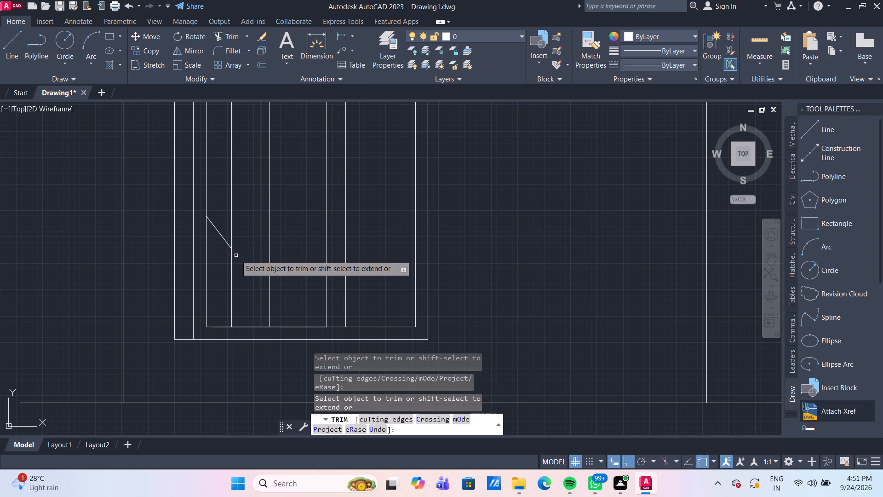
pyautogui.scroll(-3, 330, 247)
pyautogui.scroll(3, 323, 191)
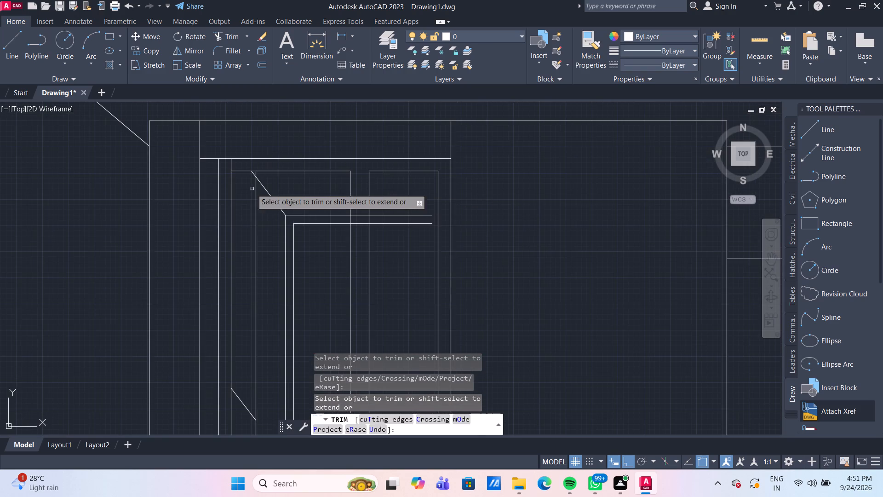
pyautogui.scroll(2, 254, 182)
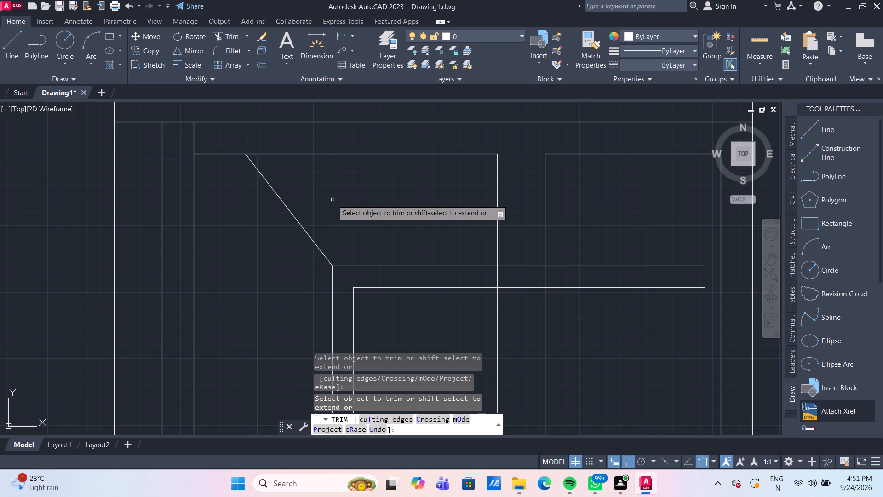
pyautogui.press('Escape')
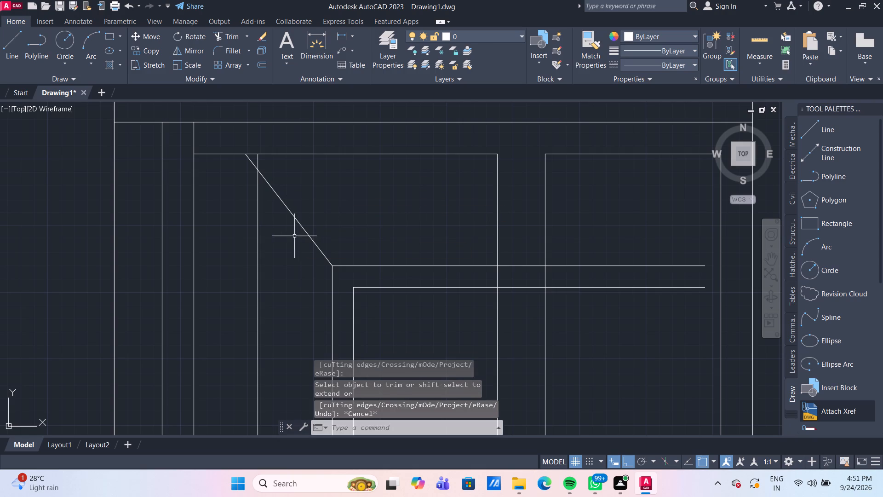
# Stretch the upper diagonal's top end to the point where the leftmost inner vertical meets the pane's top edge.
pyautogui.click(297, 222)
pyautogui.scroll(-1, 259, 188)
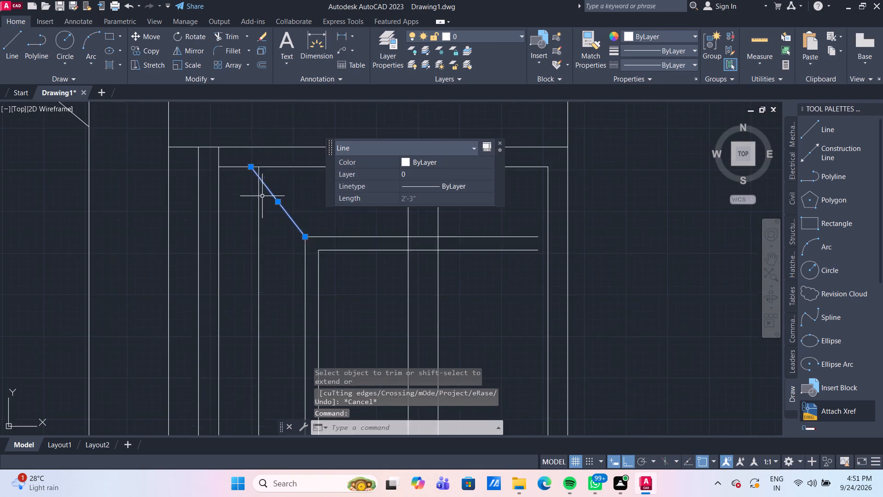
pyautogui.scroll(-1, 264, 202)
pyautogui.scroll(-1, 285, 253)
pyautogui.moveTo(312, 265); pyautogui.dragTo(253, 279, button='middle')
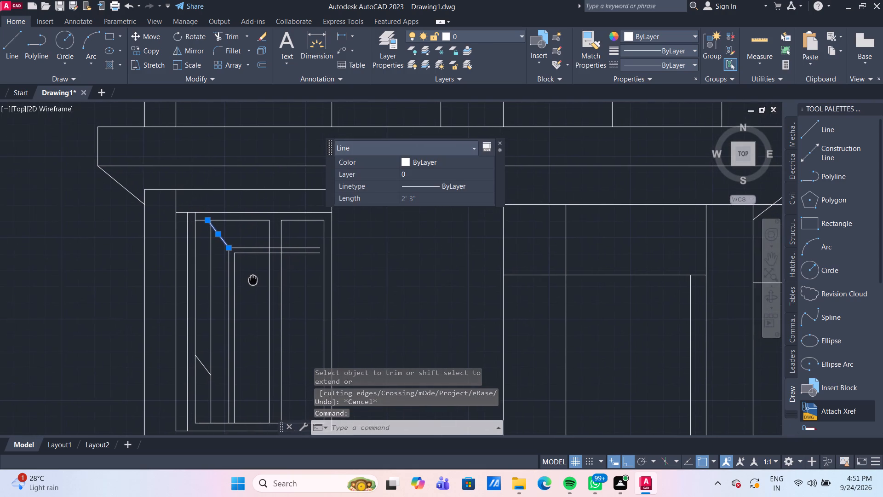
pyautogui.moveTo(253, 279); pyautogui.dragTo(242, 276, button='middle')
pyautogui.scroll(2, 200, 212)
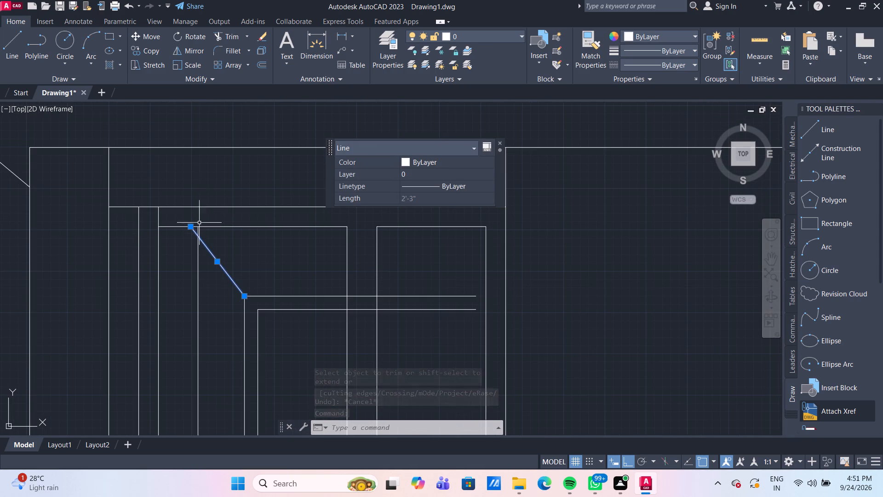
pyautogui.click(190, 227)
pyautogui.click(200, 227)
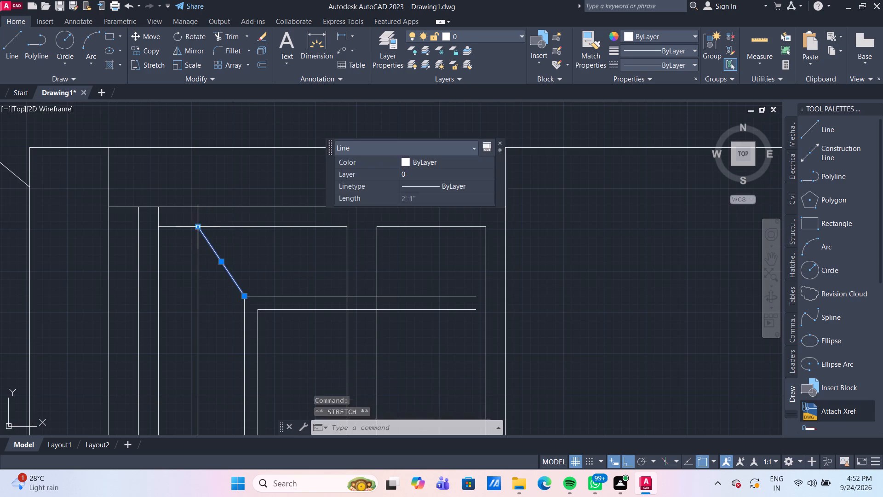
pyautogui.press('Escape')
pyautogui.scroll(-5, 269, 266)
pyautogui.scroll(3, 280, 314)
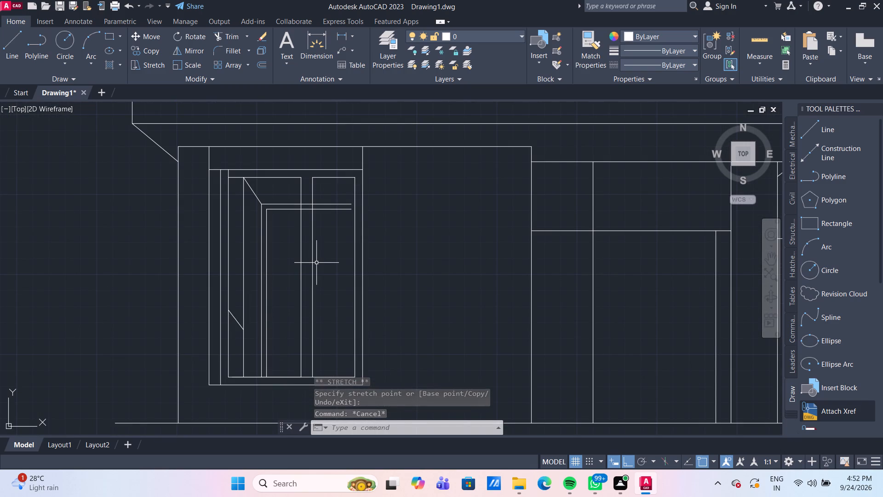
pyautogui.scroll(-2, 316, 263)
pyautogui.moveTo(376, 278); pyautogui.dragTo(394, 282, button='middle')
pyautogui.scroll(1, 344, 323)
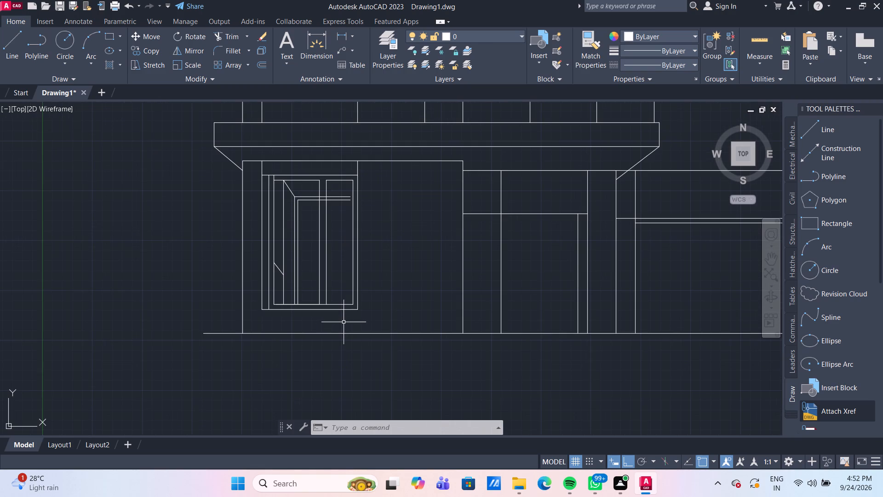
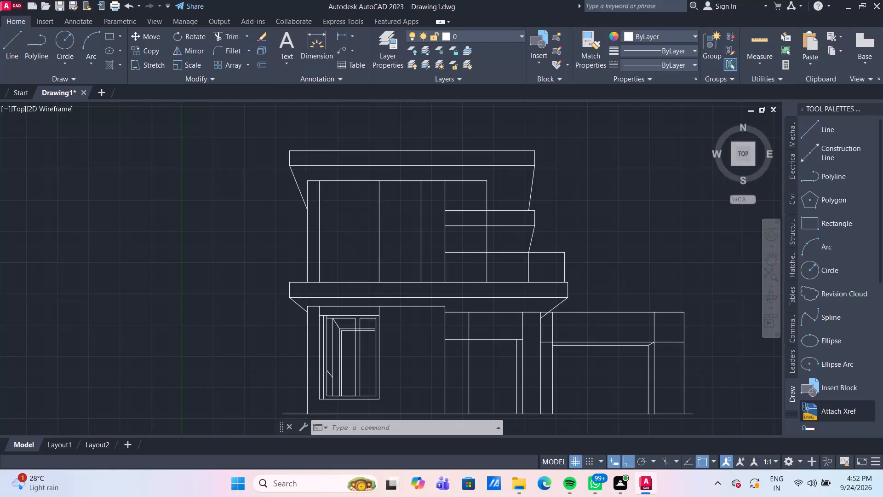
# Offset the upper storey wall's top horizontal line 1' downward.
pyautogui.moveTo(368, 210); pyautogui.dragTo(381, 214, button='middle')
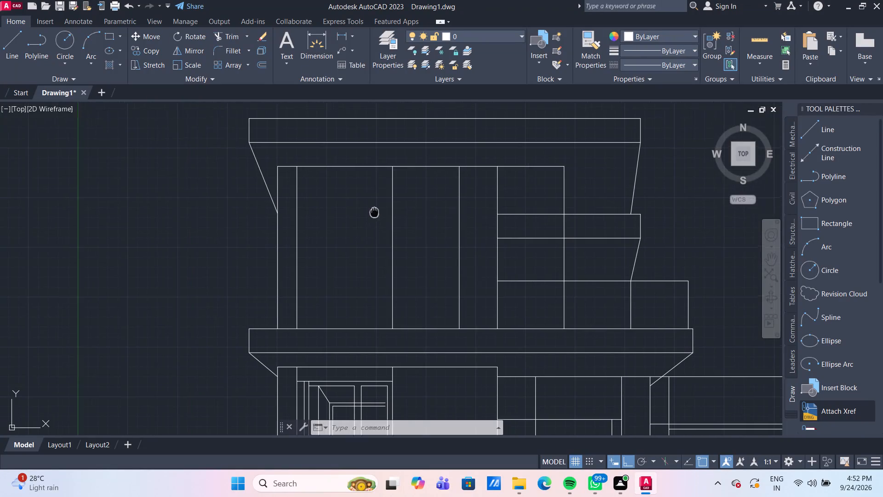
pyautogui.moveTo(381, 214); pyautogui.dragTo(399, 222, button='middle')
pyautogui.press('o')
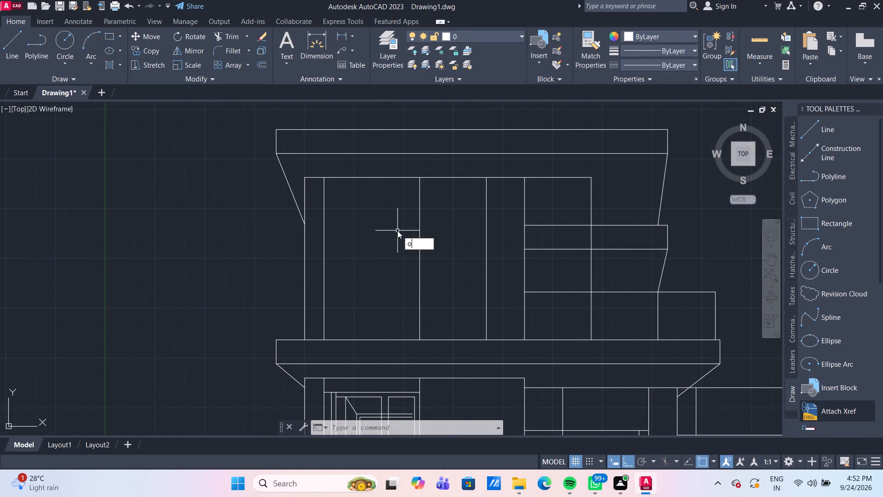
pyautogui.press('Return')
pyautogui.press('Return')
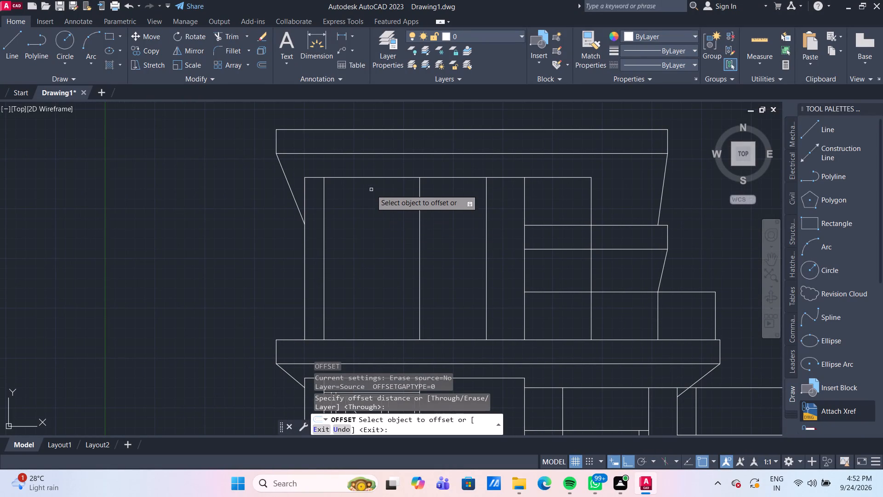
pyautogui.click(371, 178)
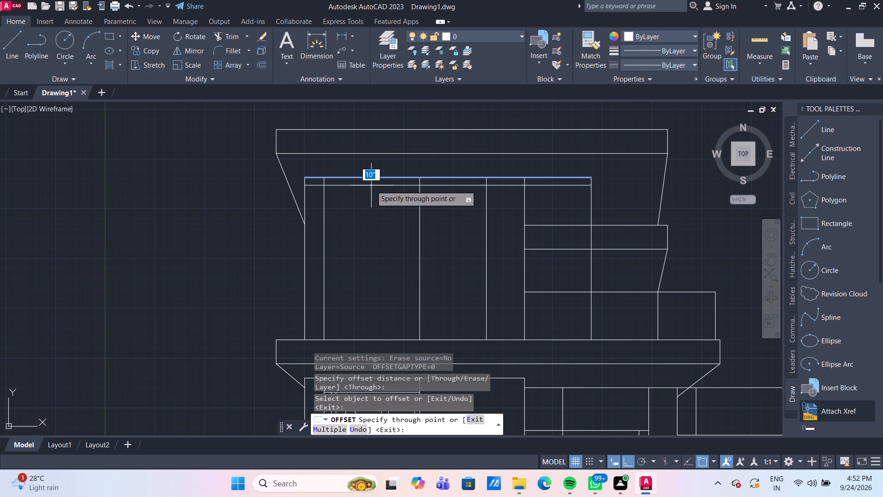
pyautogui.write("1'")
pyautogui.press('Return')
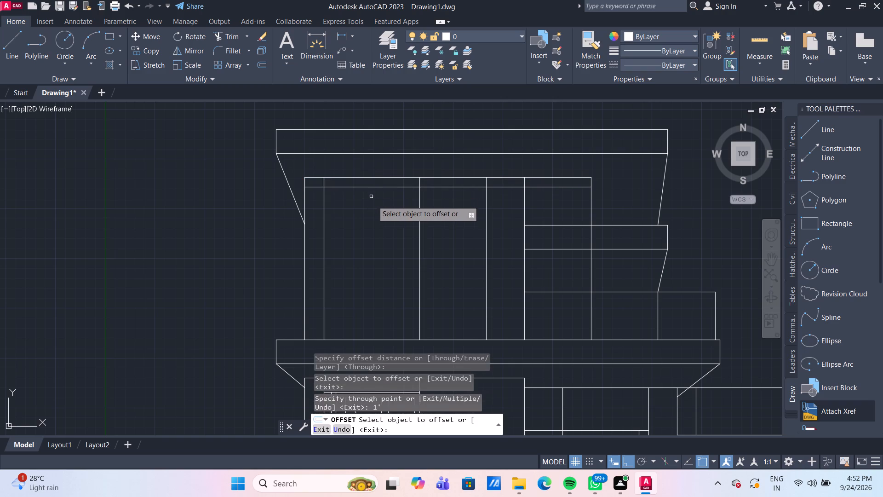
# Offset the upper storey's second and third verticals from the left 6" inward, toward each other.
pyautogui.click(324, 273)
pyautogui.write('6"')
pyautogui.press('Return')
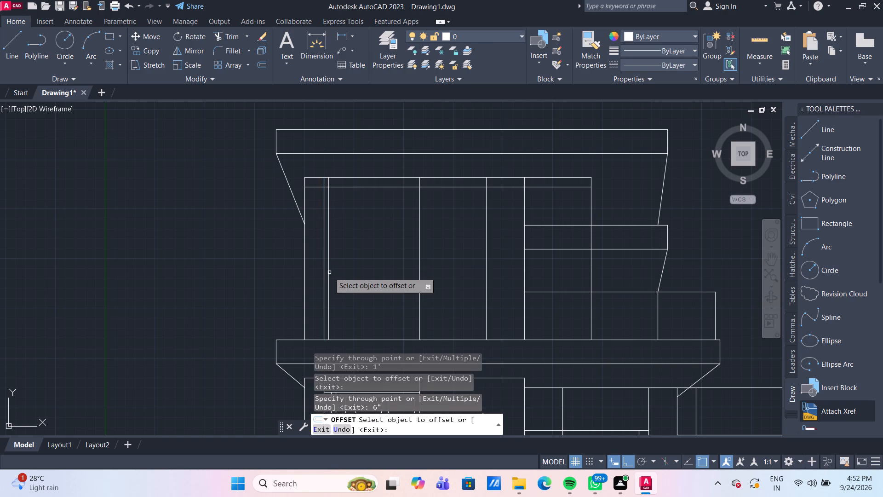
pyautogui.click(419, 281)
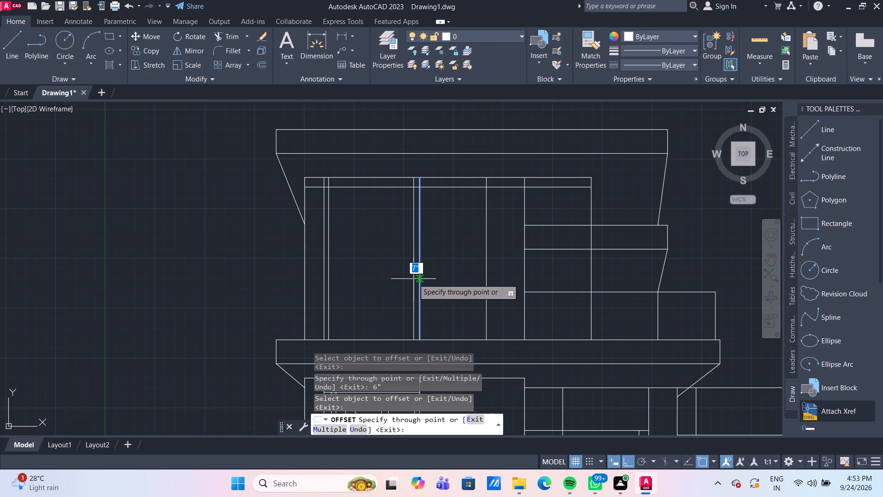
pyautogui.write('6"')
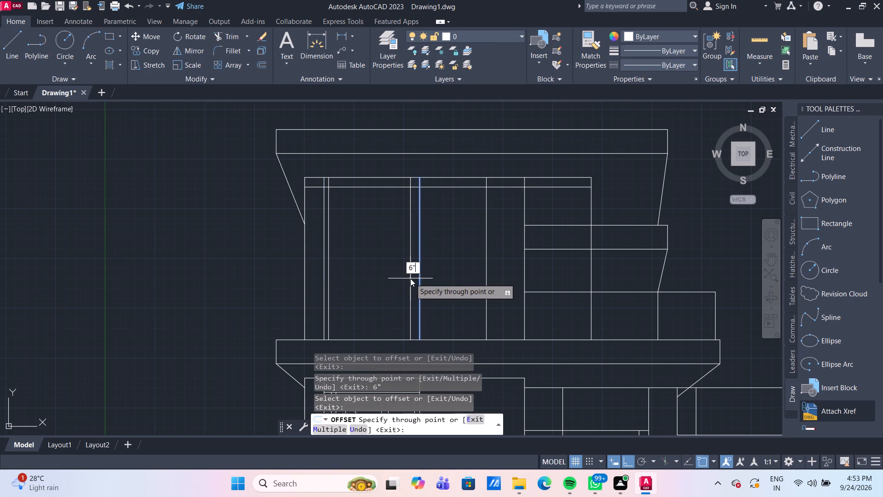
pyautogui.press('Return')
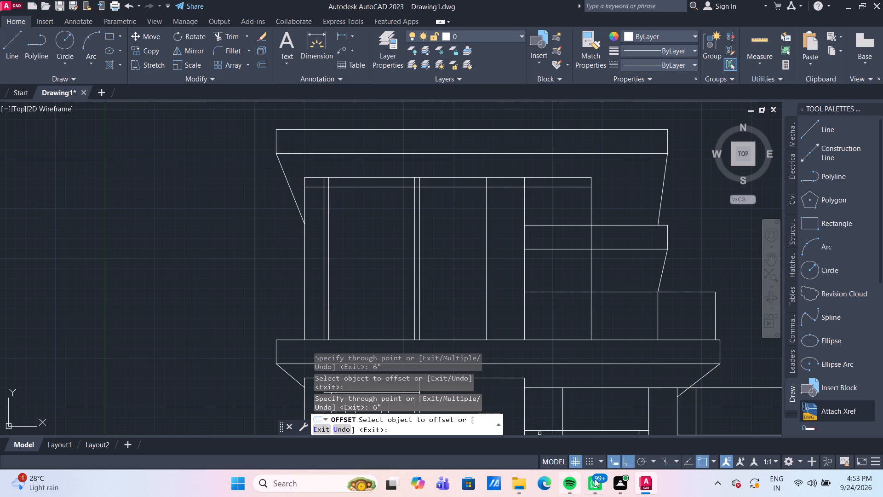
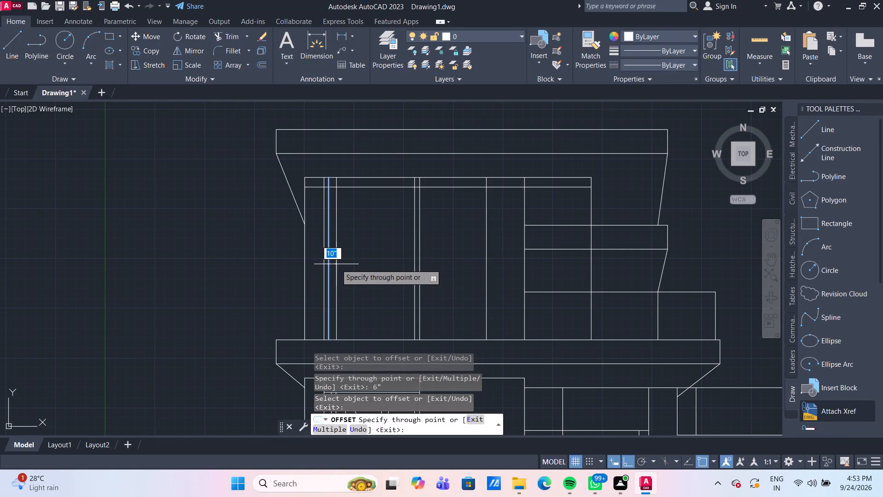
# Offset the upper storey's third vertical from the left another 6" inward, toward the middle of the window opening.
pyautogui.write('6"')
pyautogui.press('Return')
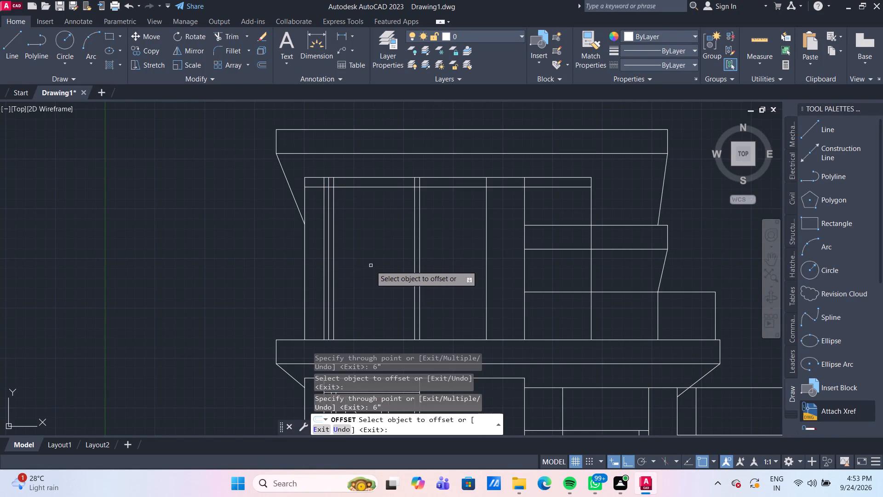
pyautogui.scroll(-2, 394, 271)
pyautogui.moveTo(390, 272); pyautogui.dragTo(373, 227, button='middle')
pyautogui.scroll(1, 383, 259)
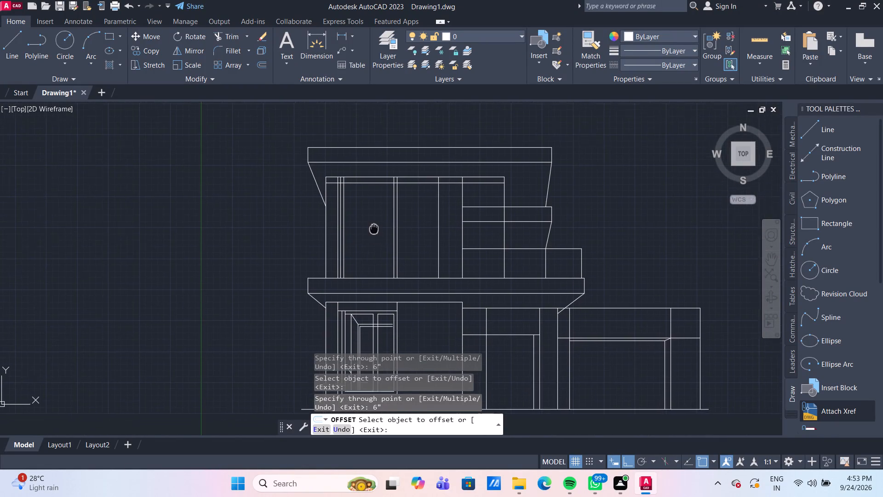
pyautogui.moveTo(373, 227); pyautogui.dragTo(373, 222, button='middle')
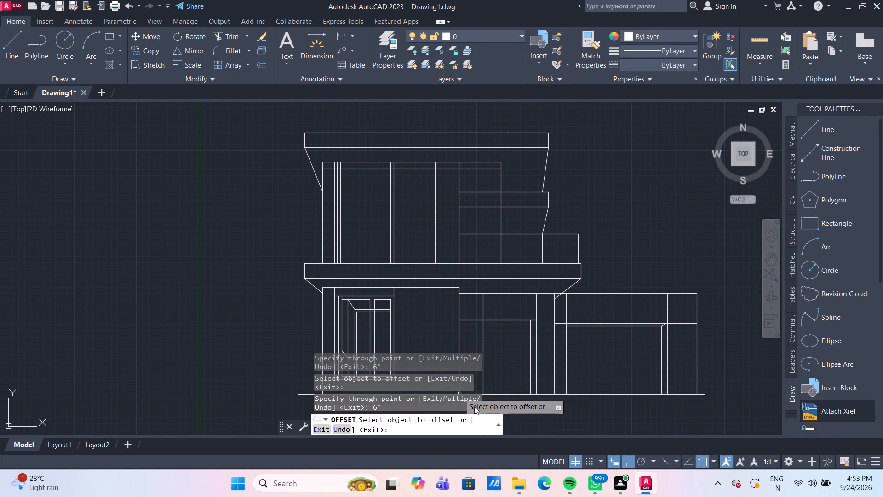
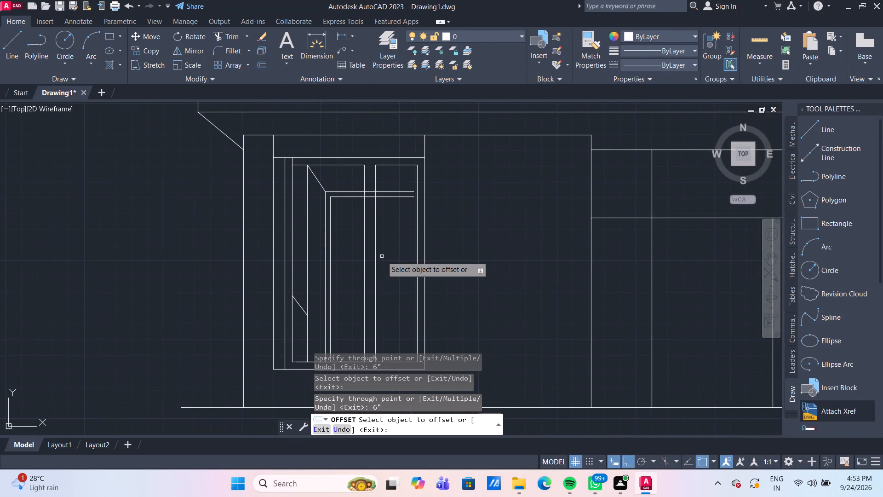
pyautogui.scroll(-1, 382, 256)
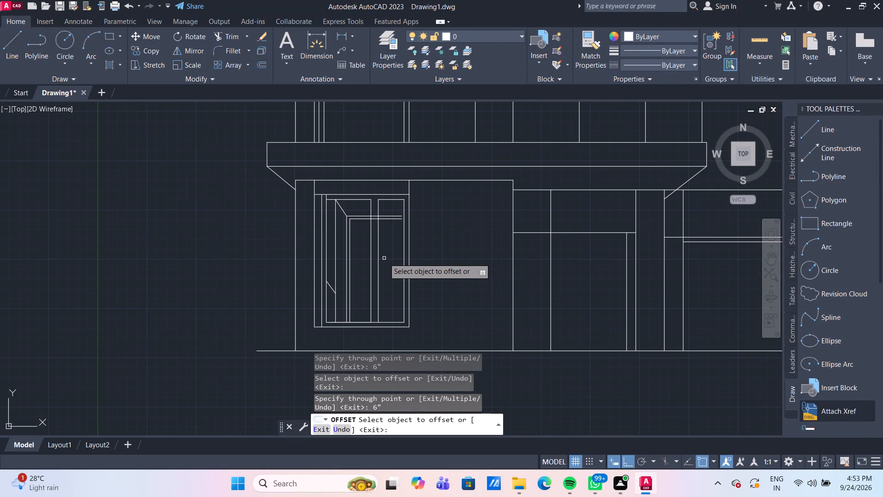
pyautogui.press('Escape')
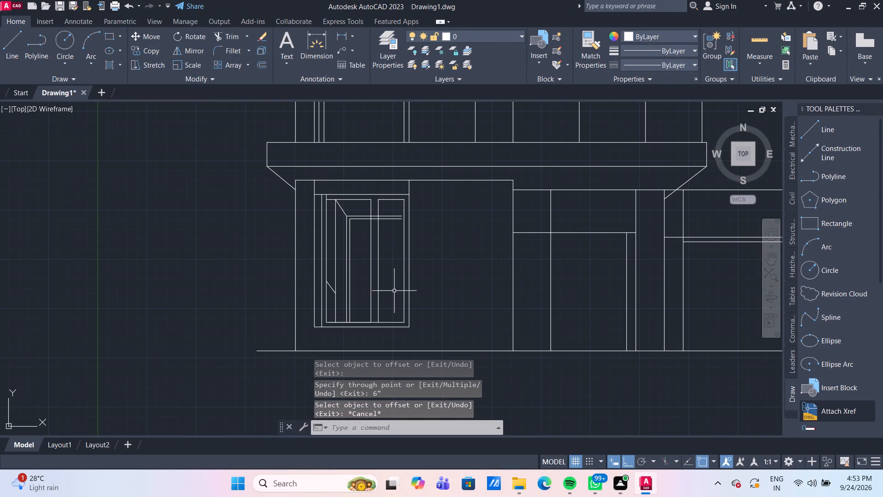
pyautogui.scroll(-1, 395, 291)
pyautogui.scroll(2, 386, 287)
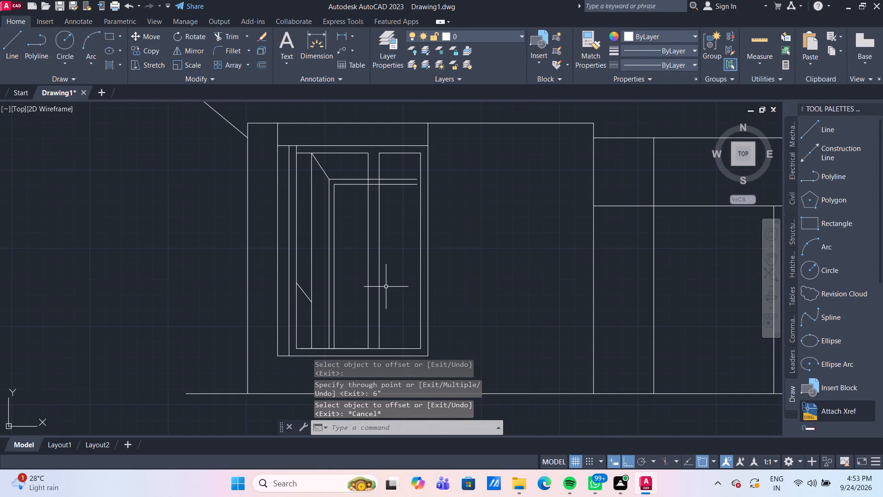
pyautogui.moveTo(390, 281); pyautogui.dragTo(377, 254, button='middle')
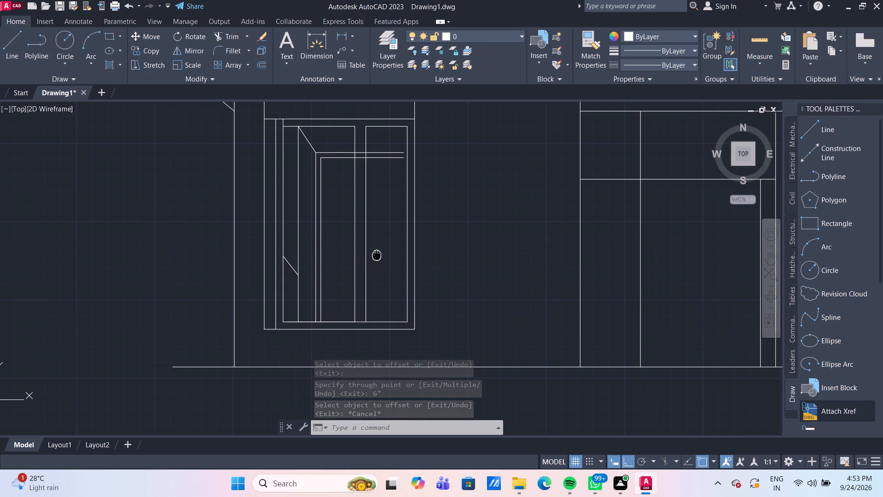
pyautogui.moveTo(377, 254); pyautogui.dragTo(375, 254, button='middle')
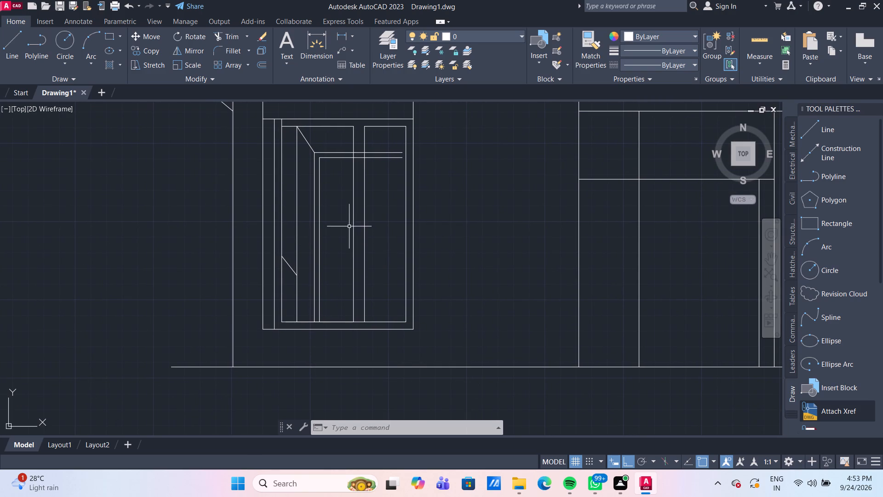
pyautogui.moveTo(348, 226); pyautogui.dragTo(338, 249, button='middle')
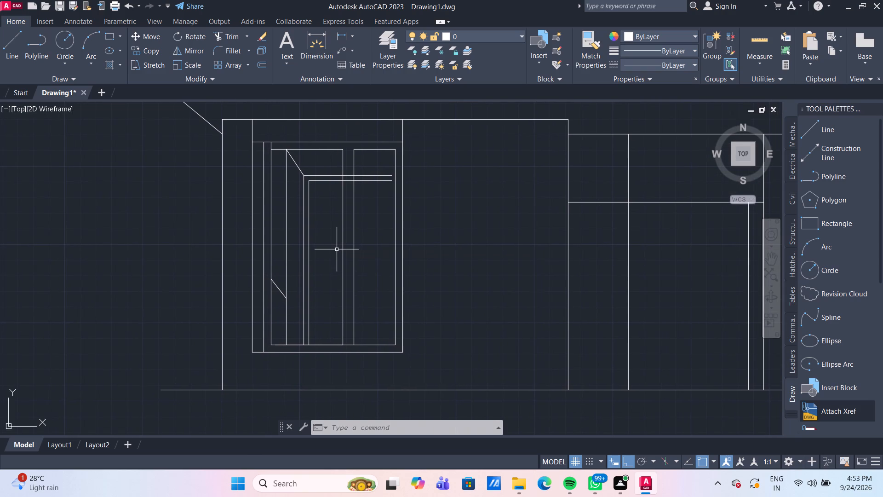
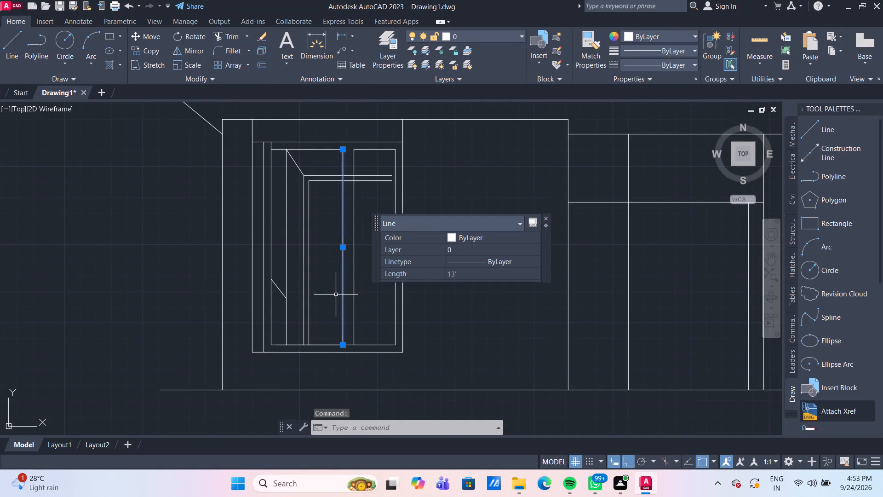
# Move the left vertical mullion line of the framed opening 3" toward the mullion's right line.
pyautogui.press('m')
pyautogui.press('Return')
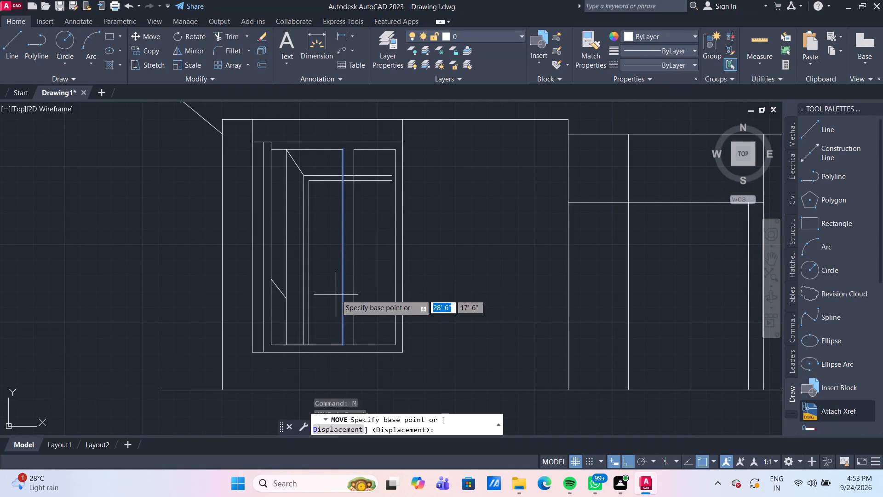
pyautogui.scroll(2, 357, 352)
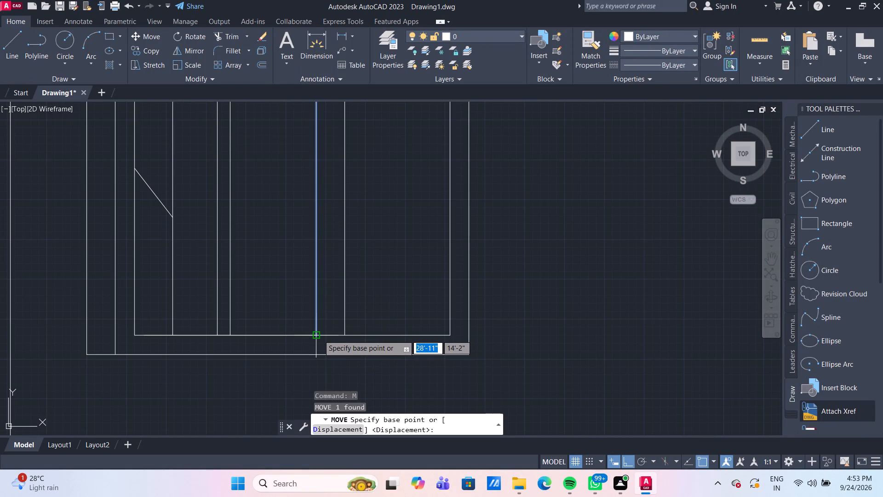
pyautogui.click(318, 335)
pyautogui.write('3"')
pyautogui.press('Return')
pyautogui.scroll(-3, 314, 277)
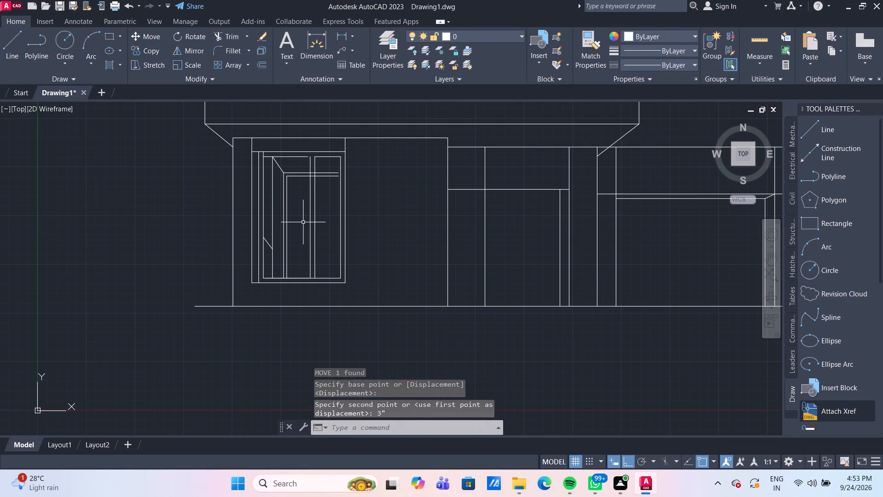
# Measure the spacing between the two mullion lines and the distance from the mullion to the frame's right edge.
pyautogui.scroll(1, 304, 222)
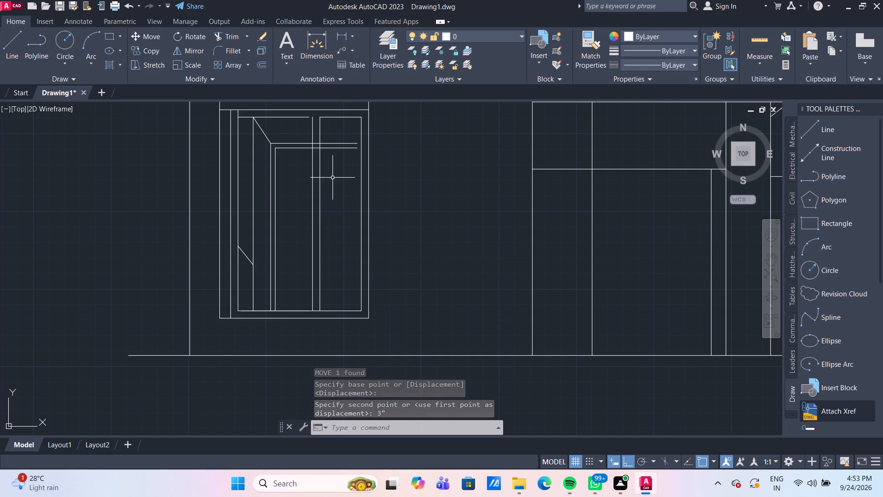
pyautogui.scroll(2, 332, 178)
pyautogui.moveTo(332, 178); pyautogui.dragTo(339, 254, button='middle')
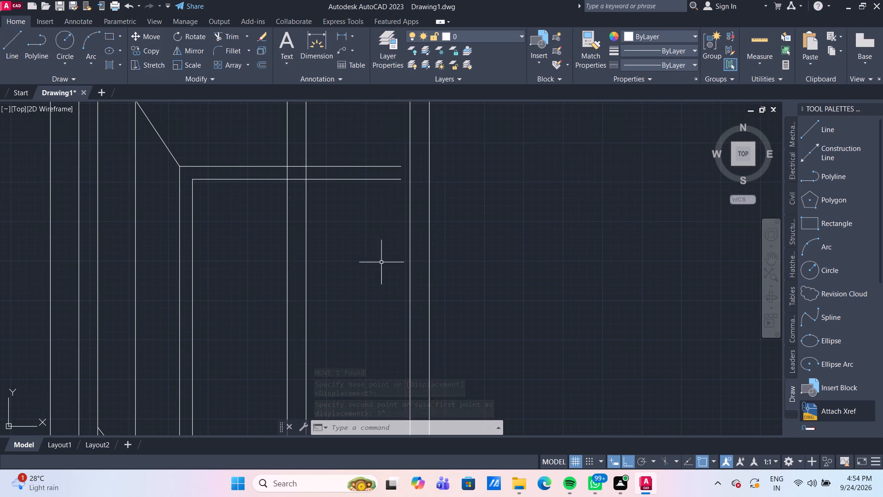
pyautogui.click(751, 37)
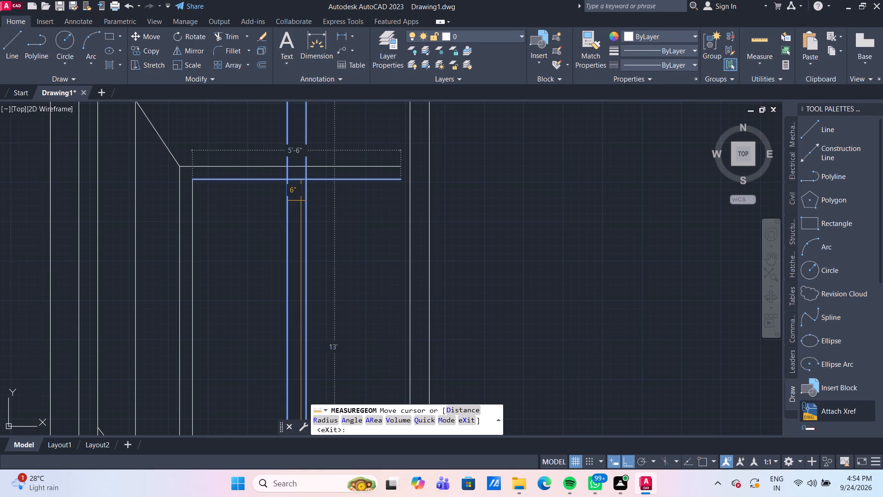
pyautogui.scroll(-2, 301, 201)
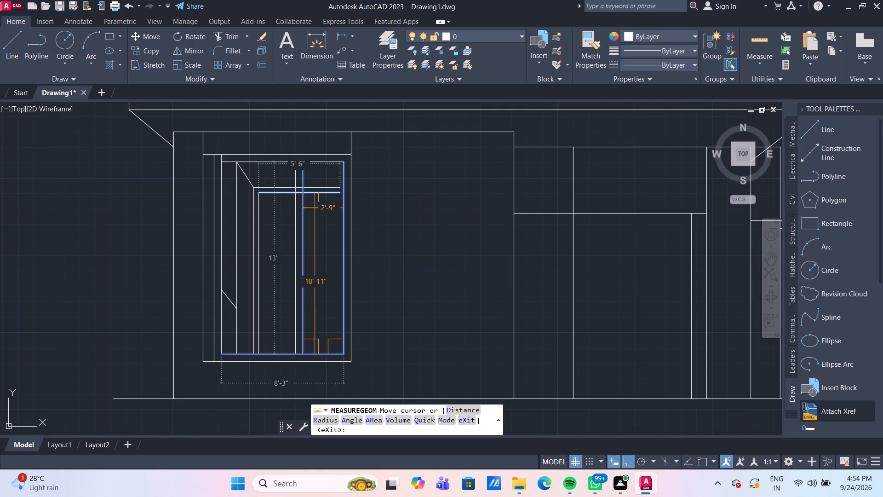
pyautogui.press('Escape')
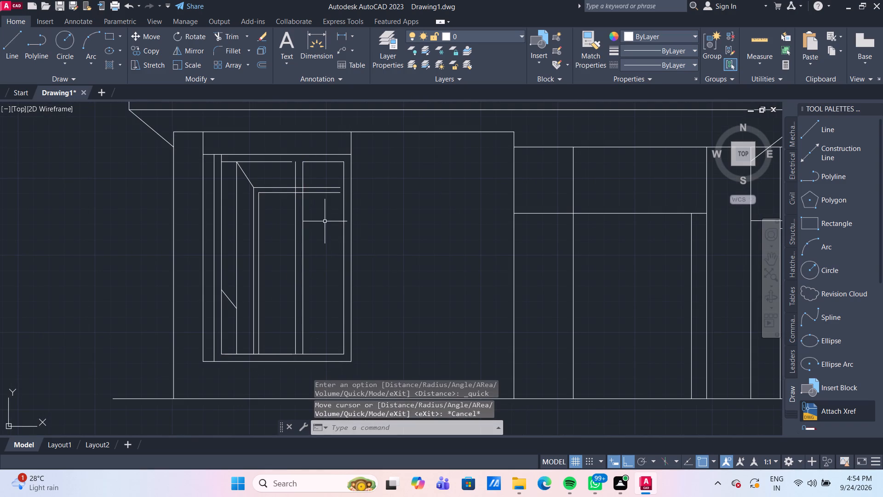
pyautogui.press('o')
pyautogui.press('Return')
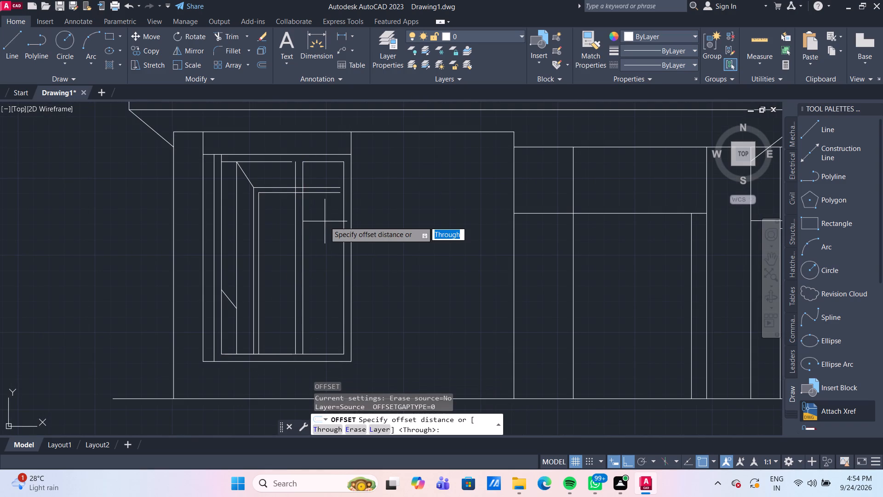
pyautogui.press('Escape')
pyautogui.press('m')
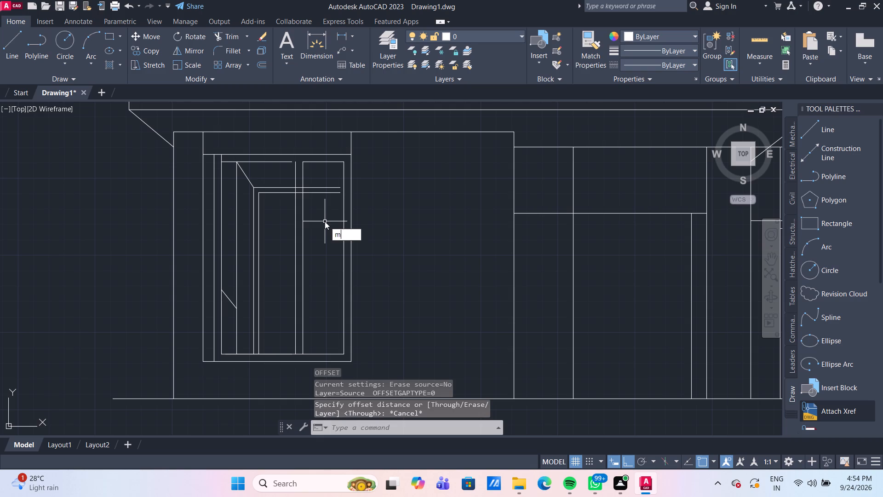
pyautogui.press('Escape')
# Move the left mullion line another 2" toward the mullion's right line.
pyautogui.click(294, 231)
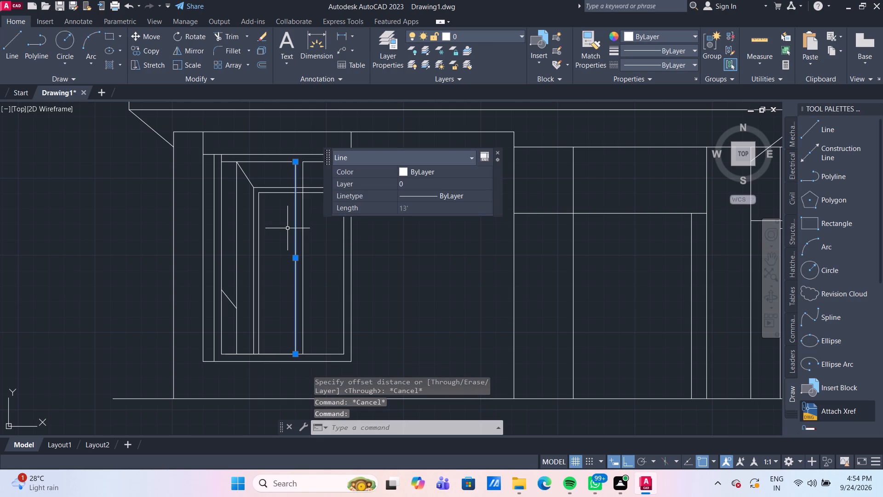
pyautogui.press('m')
pyautogui.press('Return')
pyautogui.scroll(2, 307, 352)
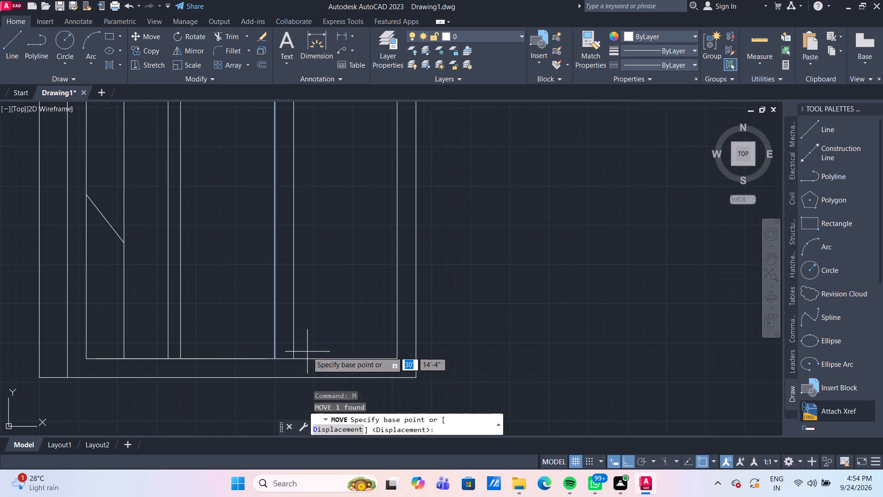
pyautogui.click(275, 358)
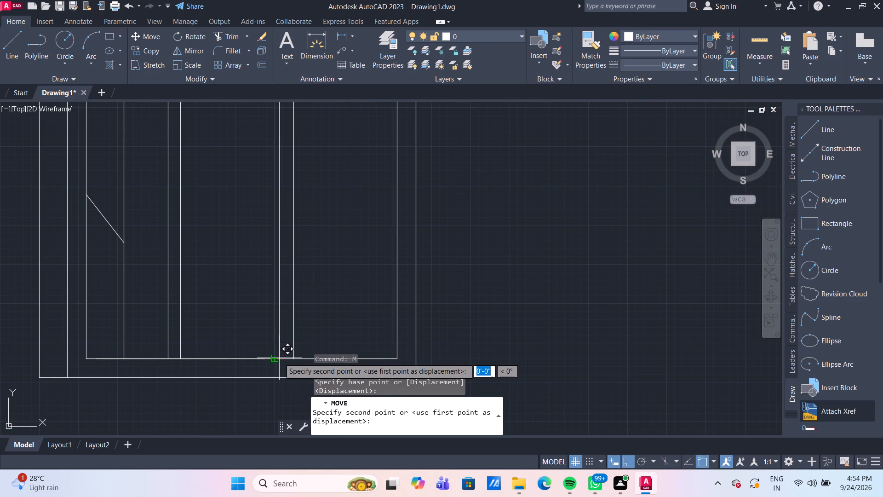
pyautogui.write('2"')
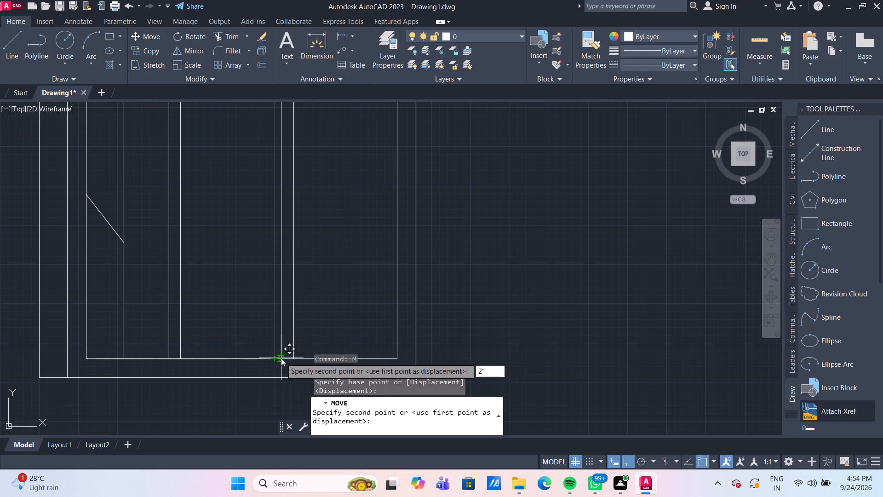
pyautogui.press('Return')
# Extend the inner frame's top-left horizontal line to meet the moved left mullion line.
pyautogui.scroll(-4, 284, 355)
pyautogui.scroll(1, 297, 254)
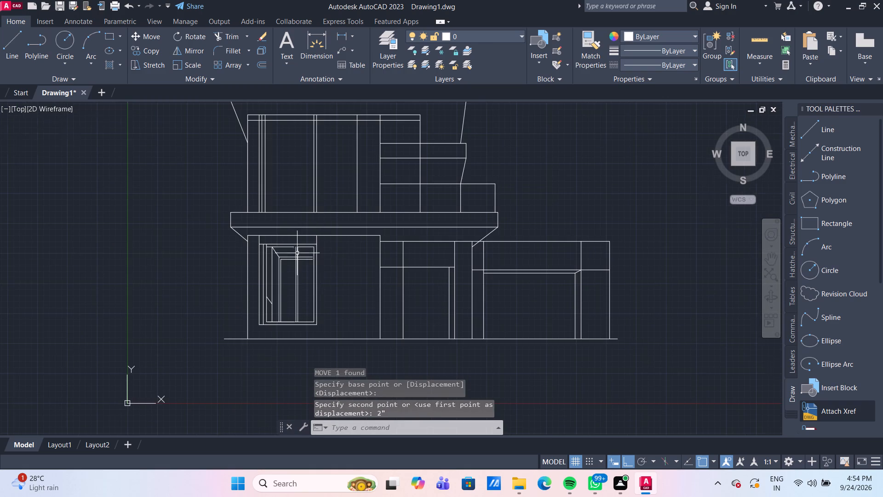
pyautogui.scroll(2, 297, 254)
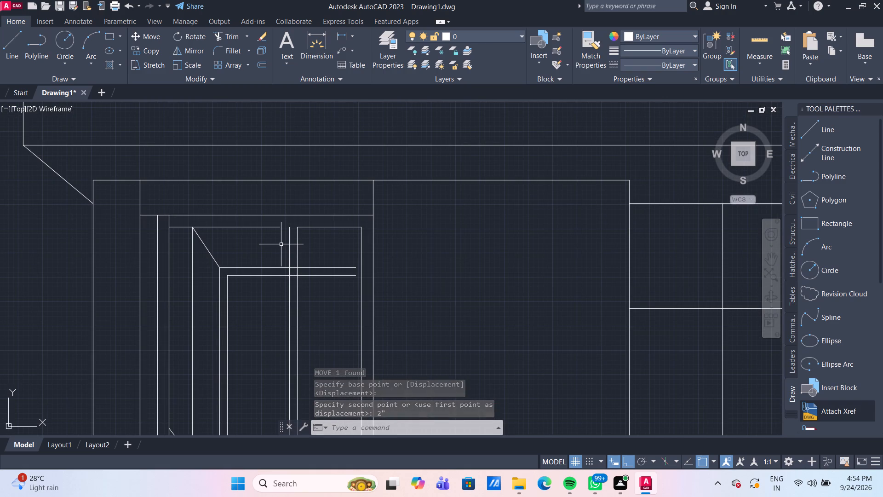
pyautogui.write('tr')
pyautogui.press('Return')
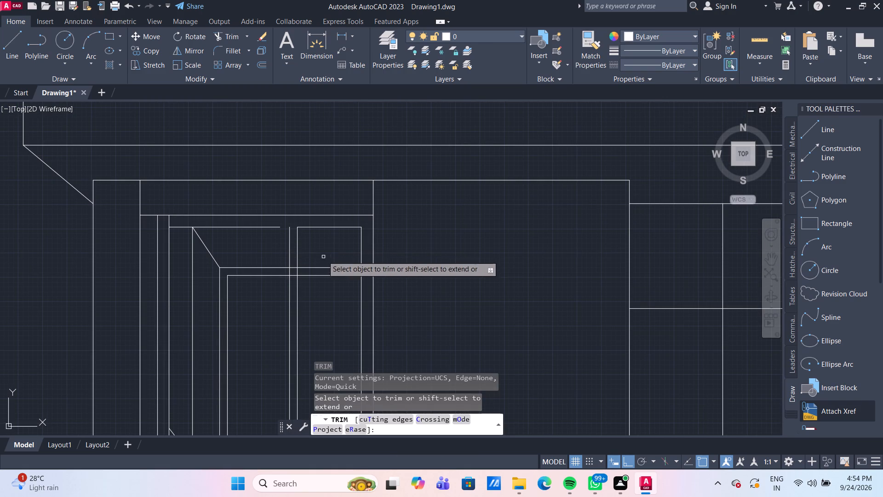
pyautogui.keyDown('shift'); pyautogui.click(274, 227); pyautogui.keyUp('shift')
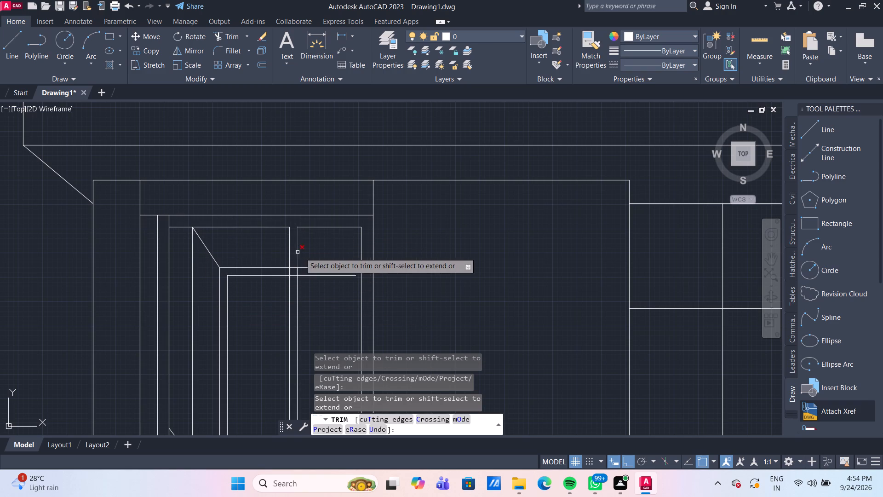
pyautogui.scroll(-1, 315, 259)
pyautogui.moveTo(411, 279); pyautogui.dragTo(393, 228, button='middle')
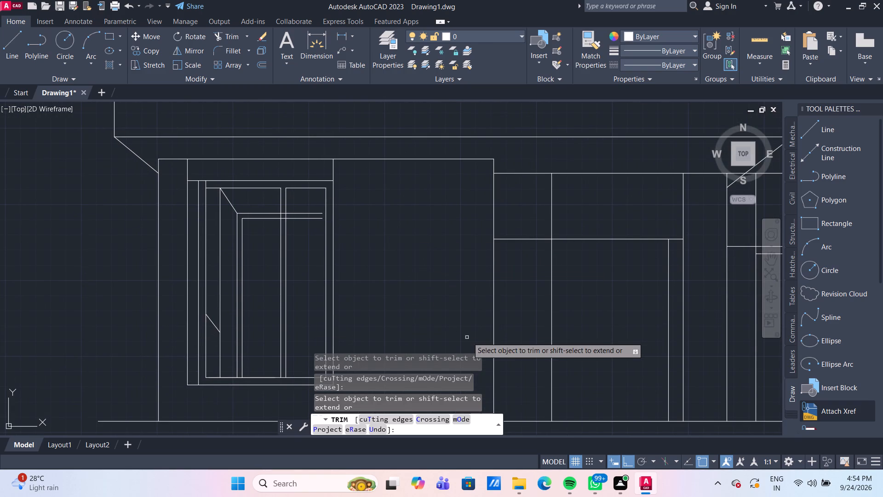
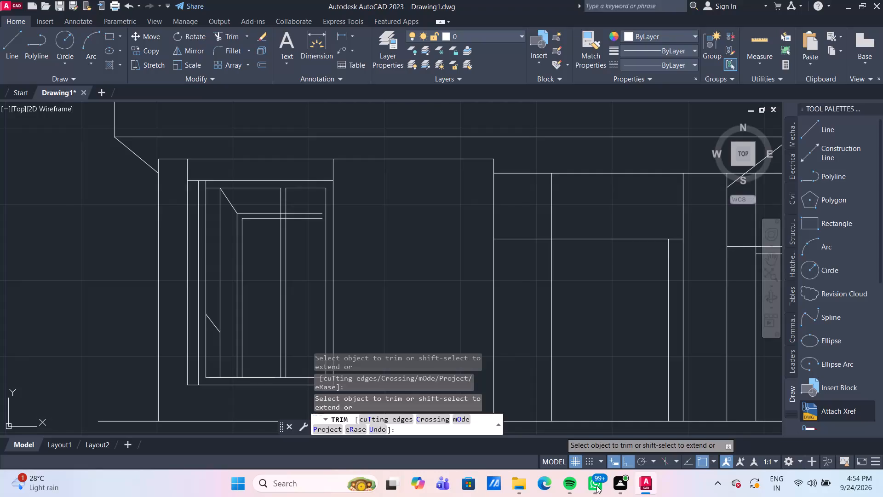
# Extend the two horizontal top lines of the inner frame to the framed opening's right inner line.
pyautogui.keyDown('shift'); pyautogui.click(311, 240); pyautogui.keyUp('shift')
pyautogui.keyDown('shift'); pyautogui.click(308, 208); pyautogui.keyUp('shift')
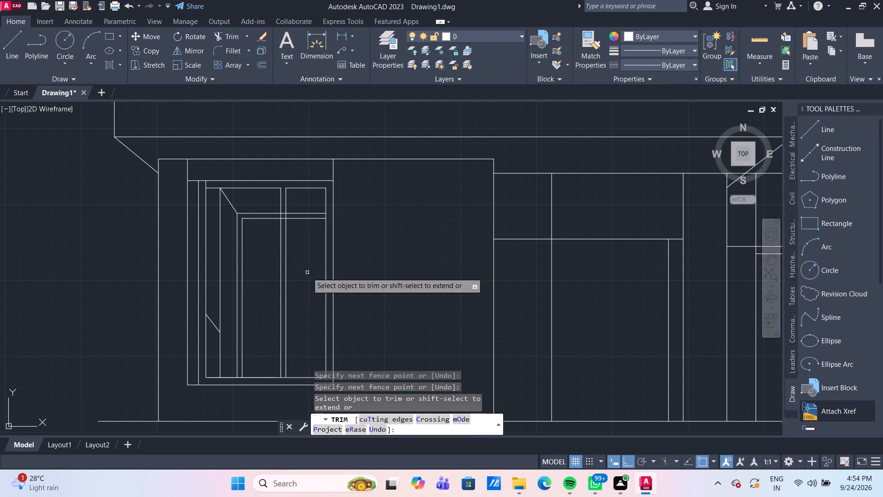
pyautogui.moveTo(307, 271); pyautogui.dragTo(337, 234, button='middle')
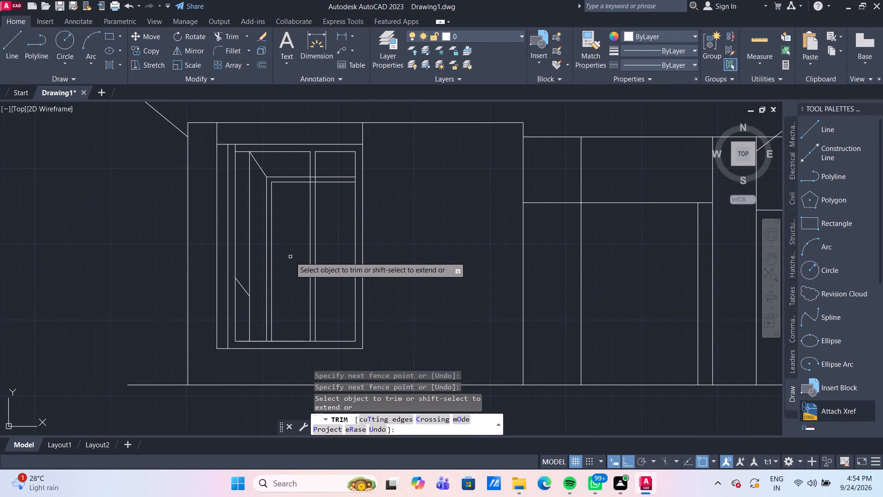
pyautogui.press('Escape')
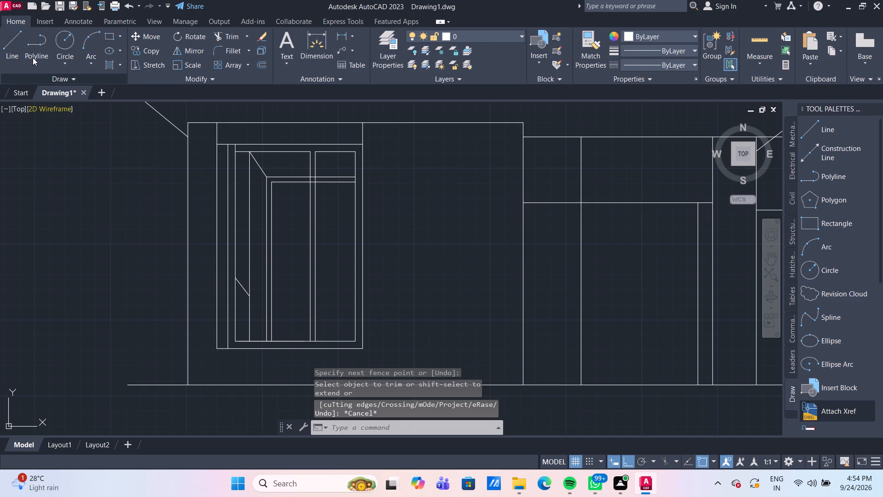
# Measure the clear width between the inner frame's left vertical line and the left mullion line.
pyautogui.click(766, 40)
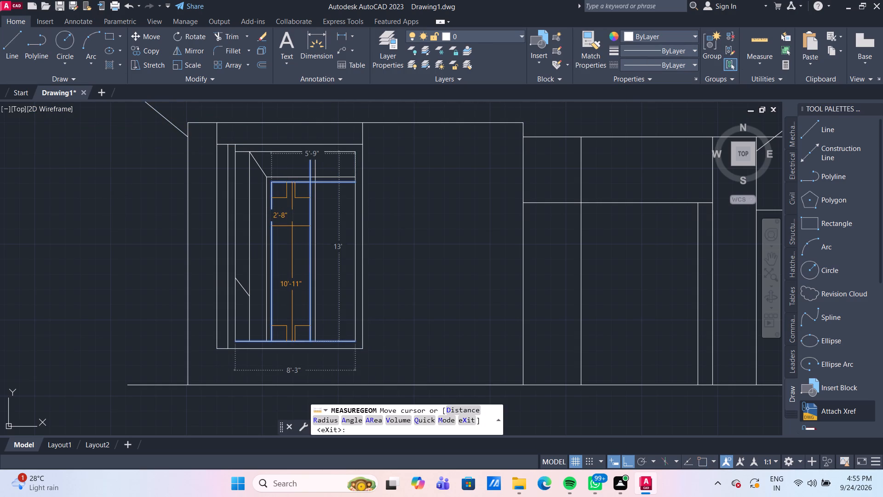
pyautogui.press('Escape')
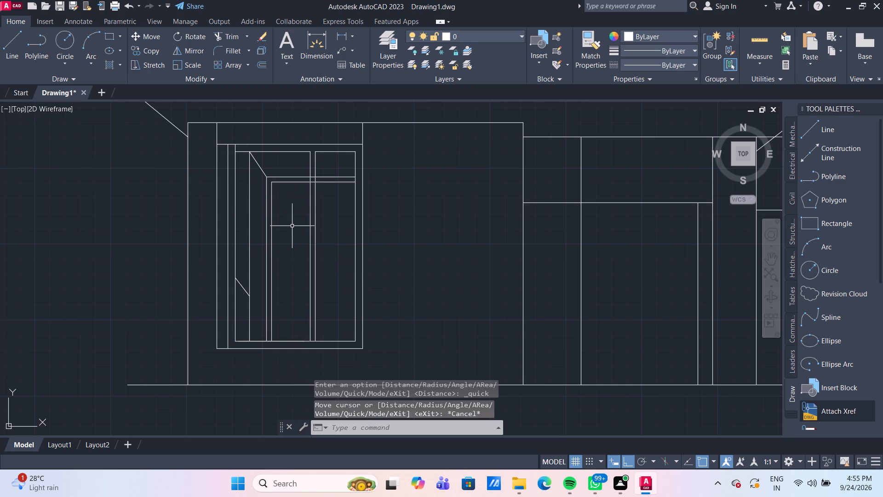
# Offset the inner frame's innermost left vertical line 1'4" toward the mullion.
pyautogui.press('o')
pyautogui.press('Return')
pyautogui.press('Return')
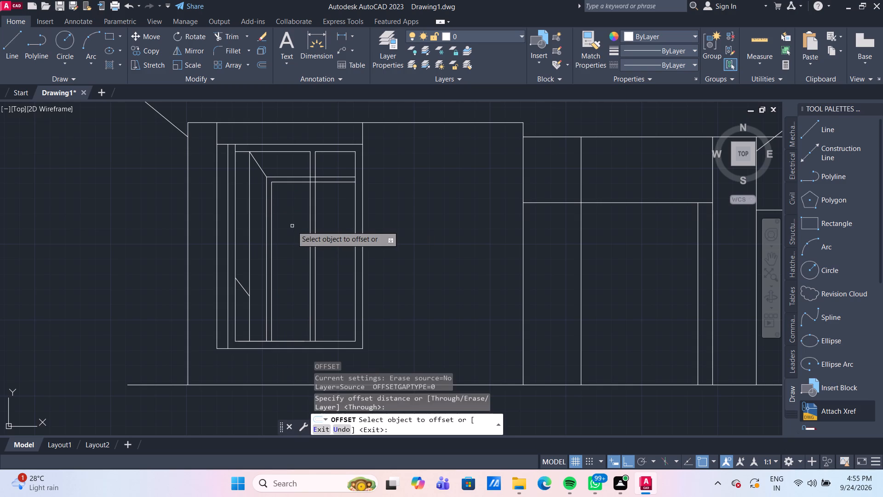
pyautogui.click(272, 228)
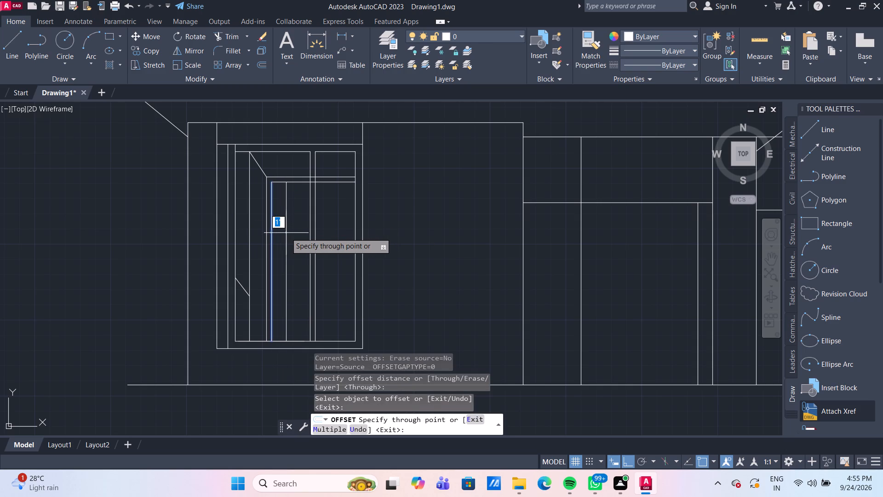
pyautogui.write('1\'4"')
pyautogui.press('Return')
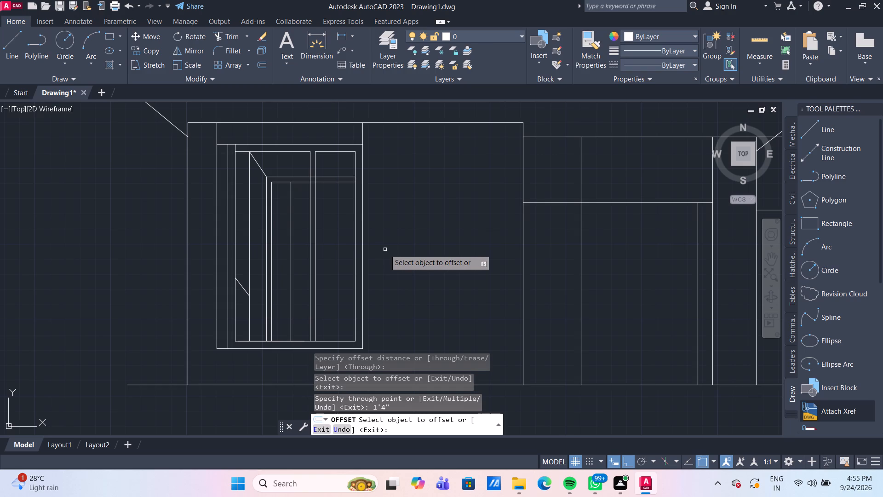
pyautogui.press('Escape')
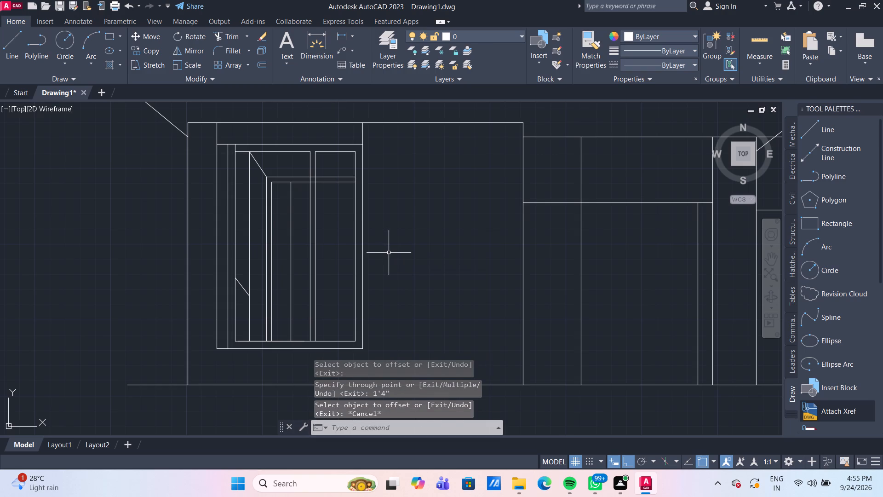
# Draw a vertical line in line with the opening's right edge, from the ground-floor wall top to the slab band's top edge.
pyautogui.scroll(-1, 389, 253)
pyautogui.moveTo(389, 253); pyautogui.dragTo(386, 281, button='middle')
pyautogui.scroll(-1, 390, 254)
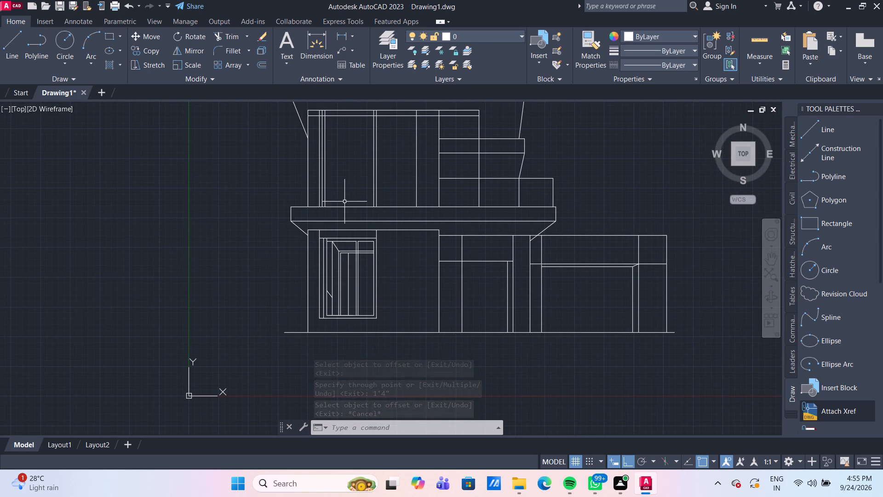
pyautogui.moveTo(338, 173); pyautogui.dragTo(318, 246, button='middle')
pyautogui.scroll(2, 315, 220)
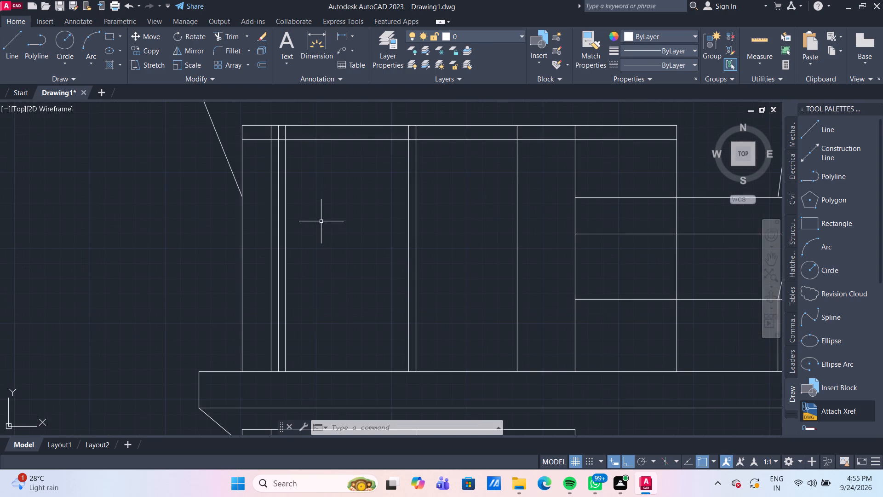
pyautogui.moveTo(331, 220); pyautogui.dragTo(348, 215, button='middle')
pyautogui.scroll(-2, 347, 214)
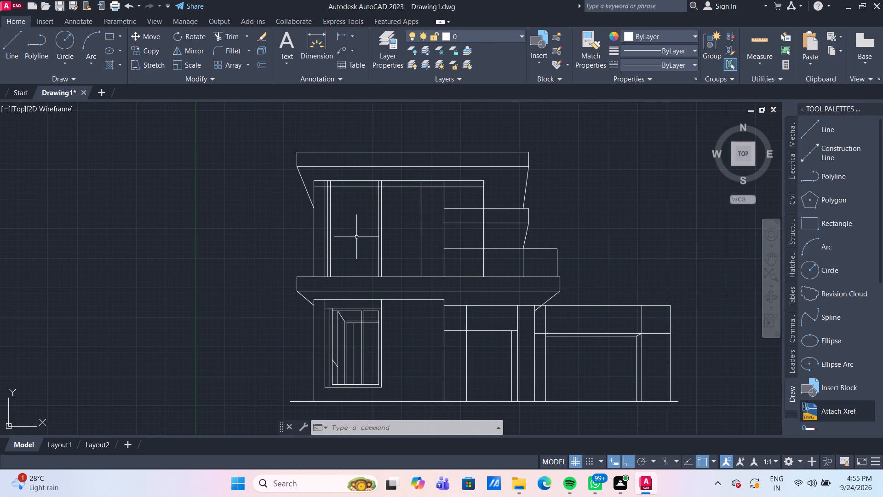
pyautogui.scroll(2, 388, 291)
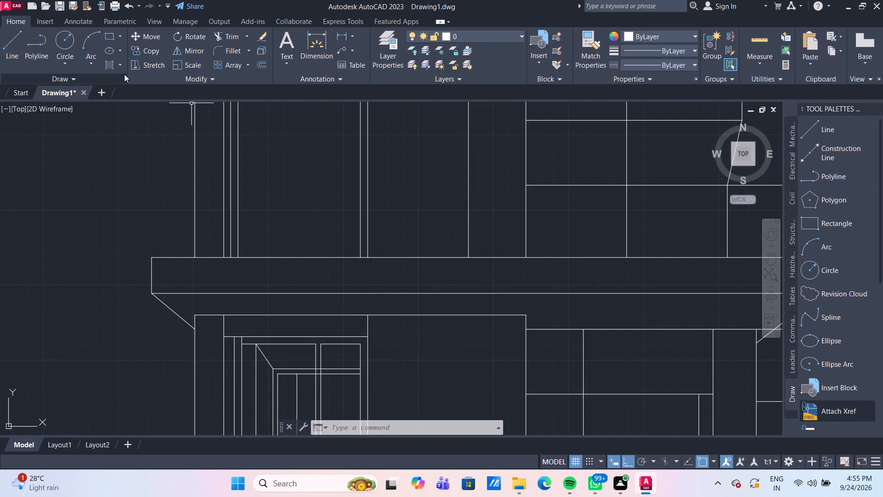
pyautogui.click(17, 50)
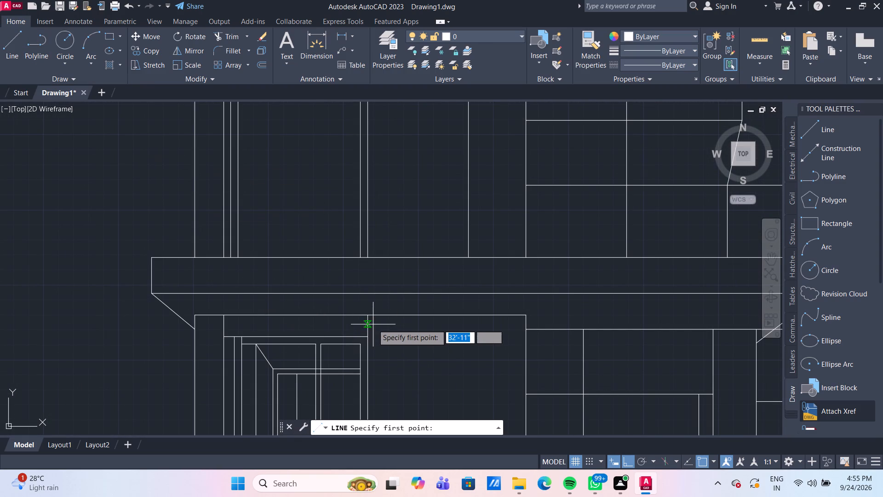
pyautogui.click(367, 315)
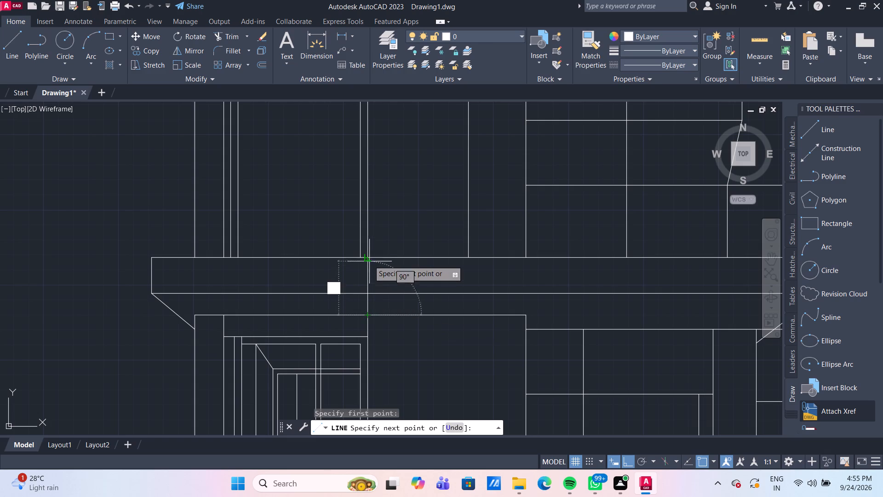
pyautogui.click(367, 259)
pyautogui.press('Escape')
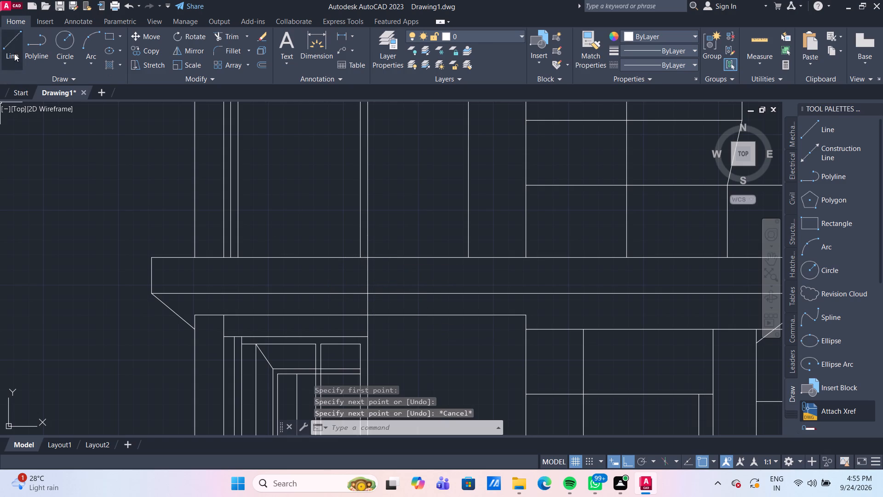
# Draw a vertical line from the top of the mullion's right line up to the slab band's top edge.
pyautogui.click(14, 53)
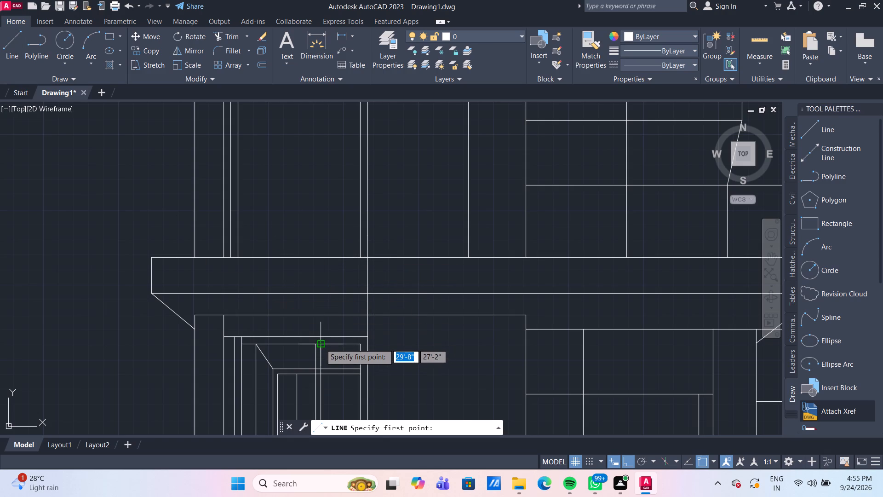
pyautogui.click(321, 344)
pyautogui.click(319, 256)
pyautogui.press('Escape')
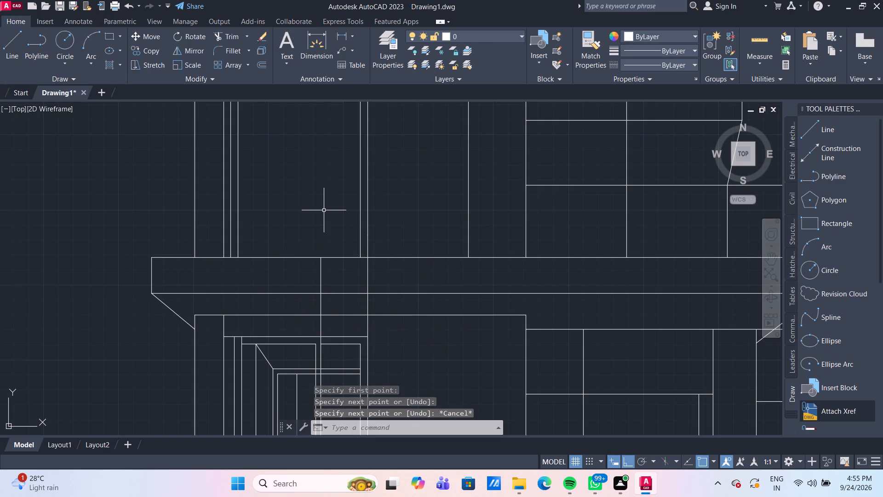
# Continue the mullion's vertical line from the slab band's top edge up to the upper floor's lower head line.
pyautogui.scroll(-1, 324, 210)
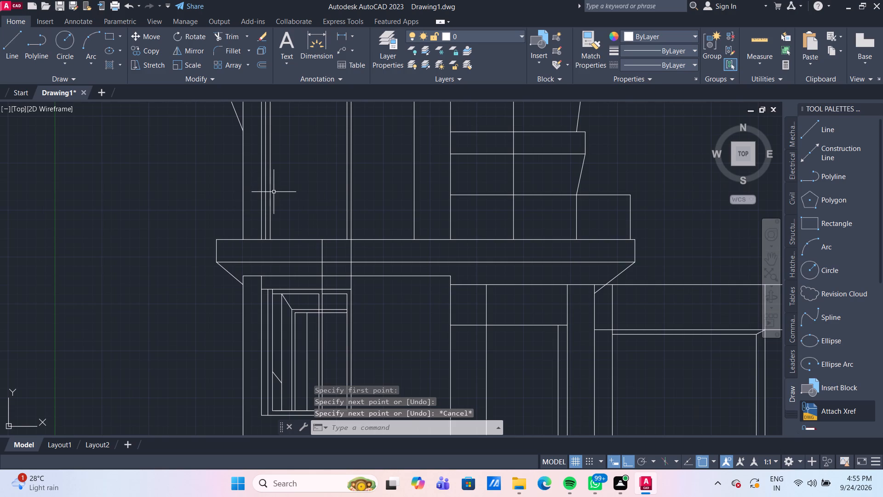
pyautogui.moveTo(275, 192); pyautogui.dragTo(281, 238, button='middle')
pyautogui.scroll(-1, 275, 192)
pyautogui.click(9, 48)
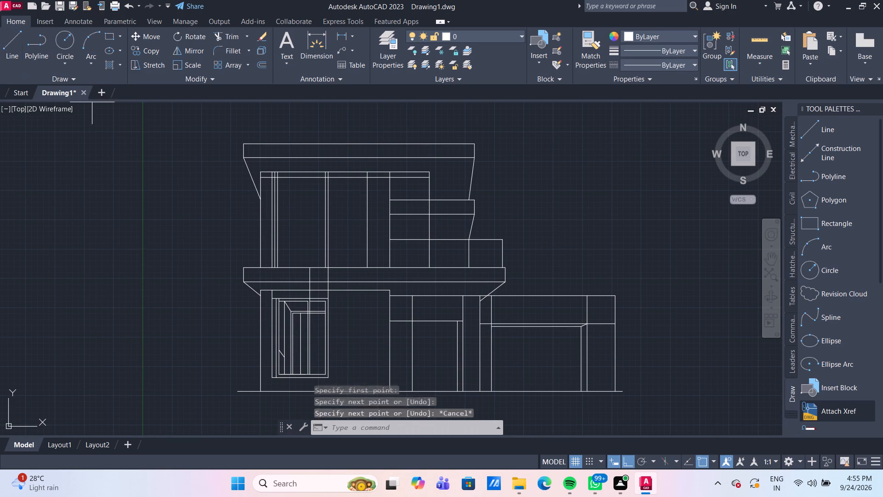
pyautogui.scroll(2, 303, 226)
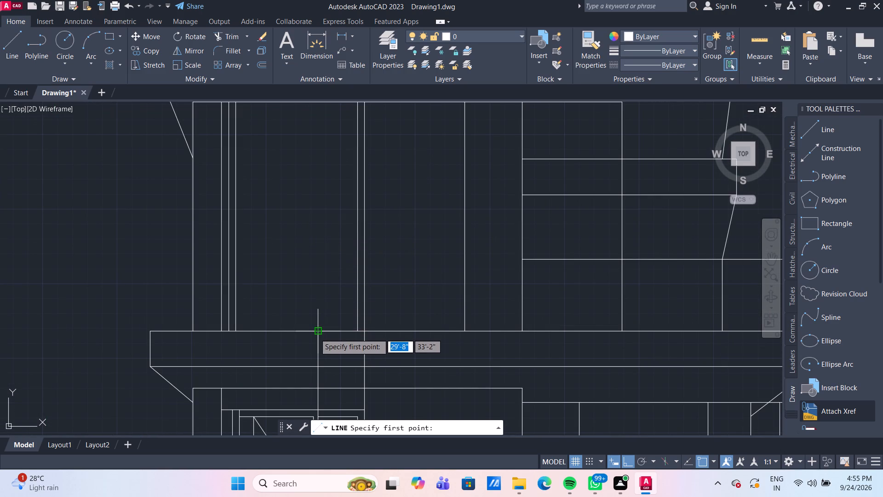
pyautogui.moveTo(315, 334); pyautogui.dragTo(319, 323)
pyautogui.moveTo(318, 144); pyautogui.dragTo(301, 205, button='middle')
pyautogui.scroll(-1, 318, 144)
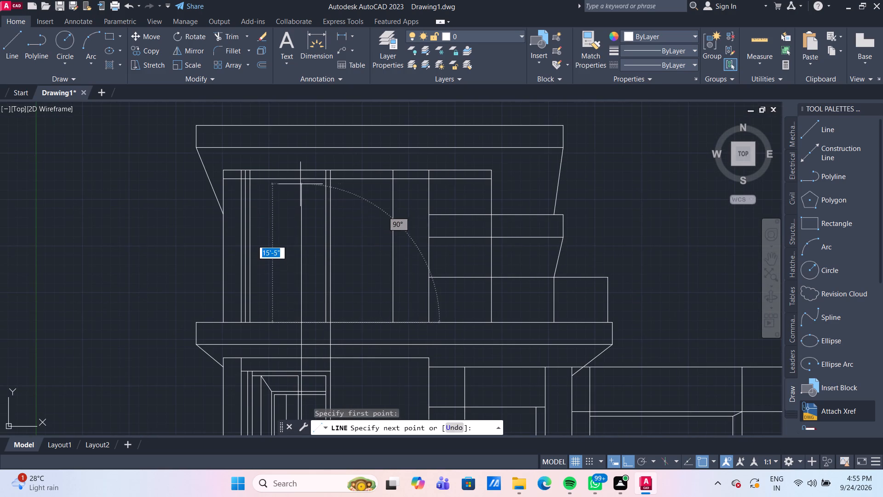
pyautogui.click(301, 177)
pyautogui.press('Escape')
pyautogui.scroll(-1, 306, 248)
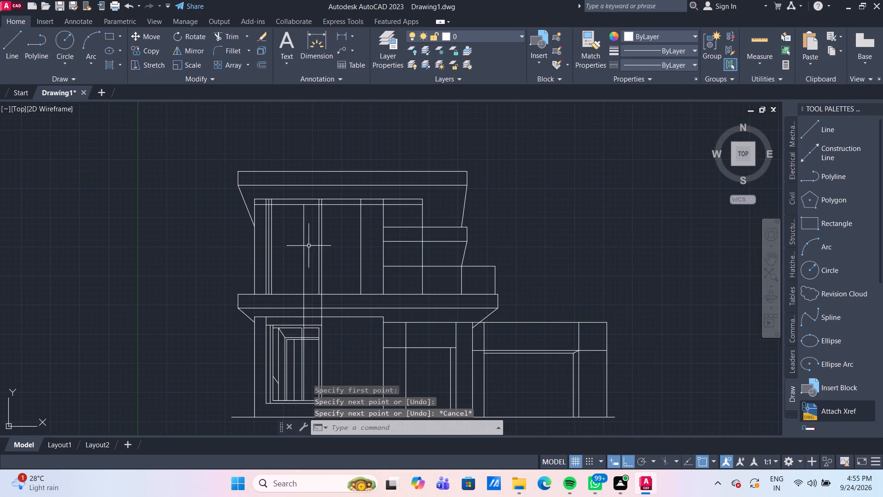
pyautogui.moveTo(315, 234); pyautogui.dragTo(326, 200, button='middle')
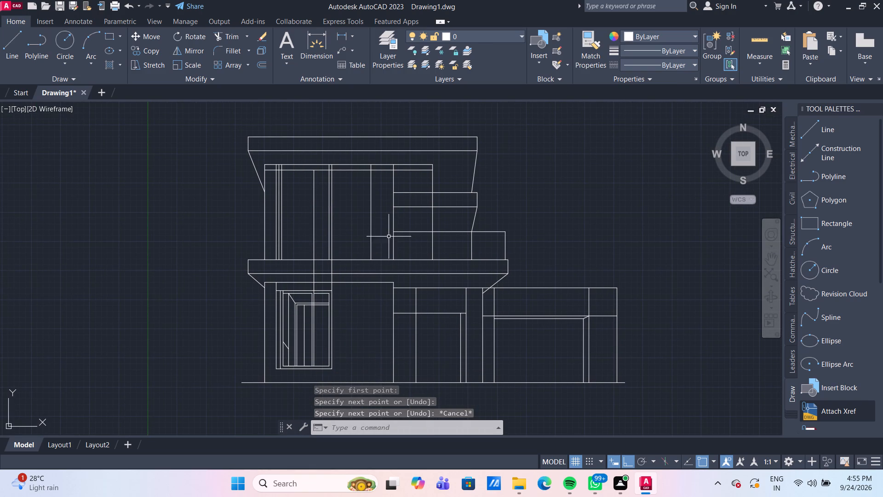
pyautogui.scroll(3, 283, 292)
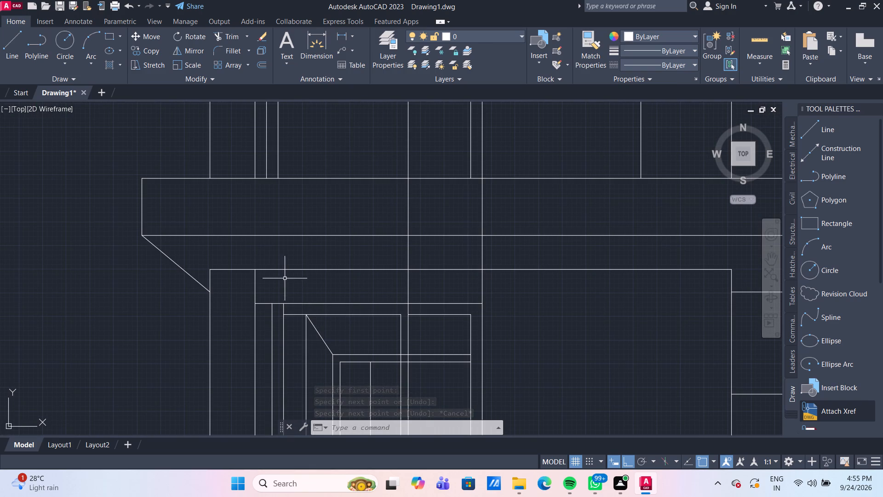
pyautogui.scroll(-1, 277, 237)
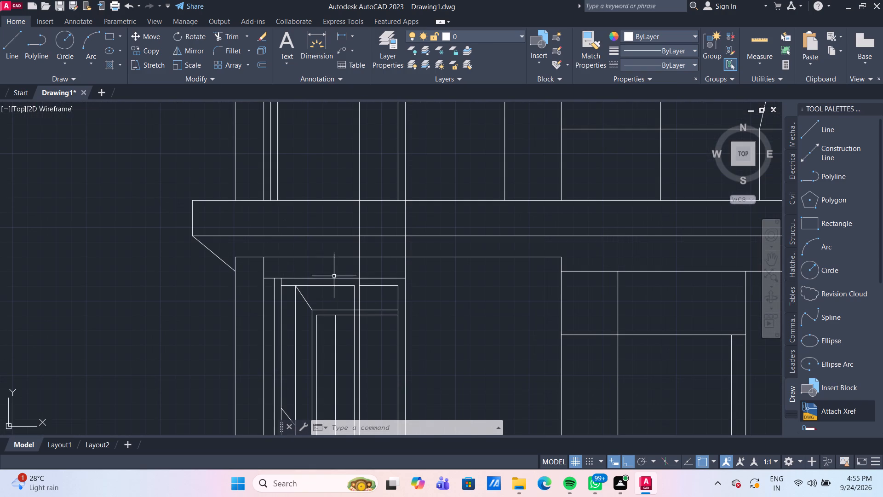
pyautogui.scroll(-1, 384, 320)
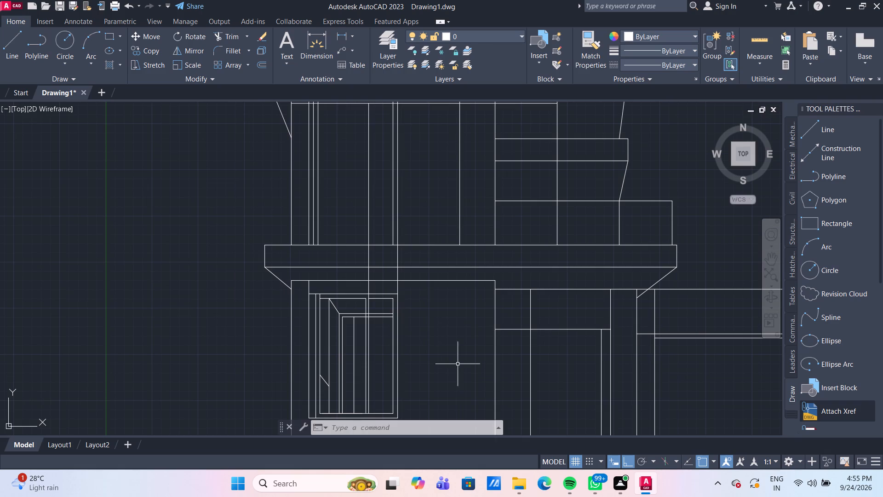
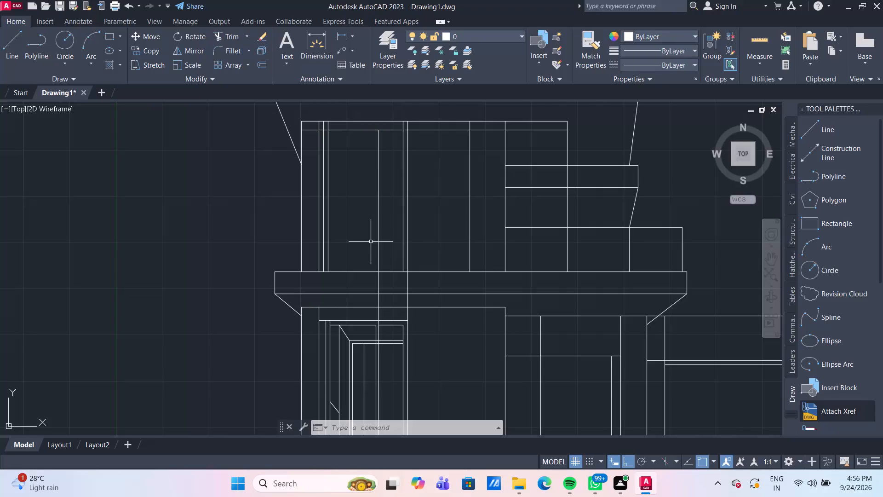
# Offset the upper floor's mullion vertical line 4" to its left, toward the upper opening's left frame lines.
pyautogui.press('o')
pyautogui.press('Return')
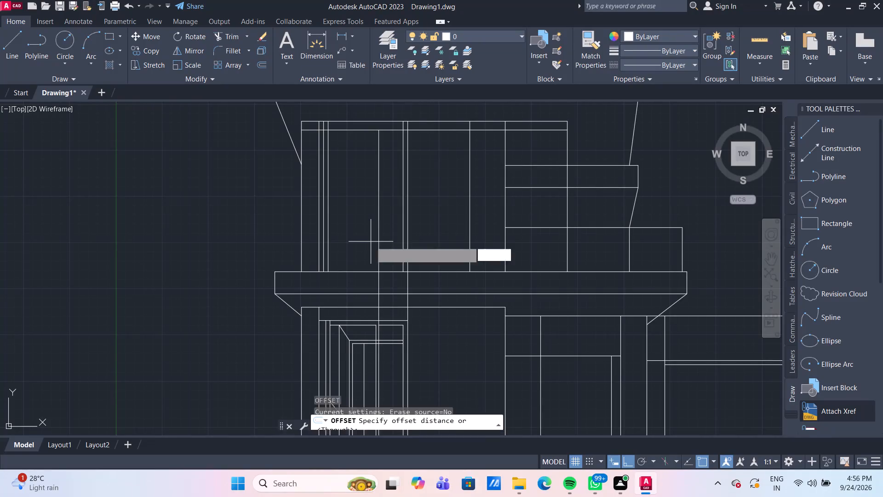
pyautogui.press('Return')
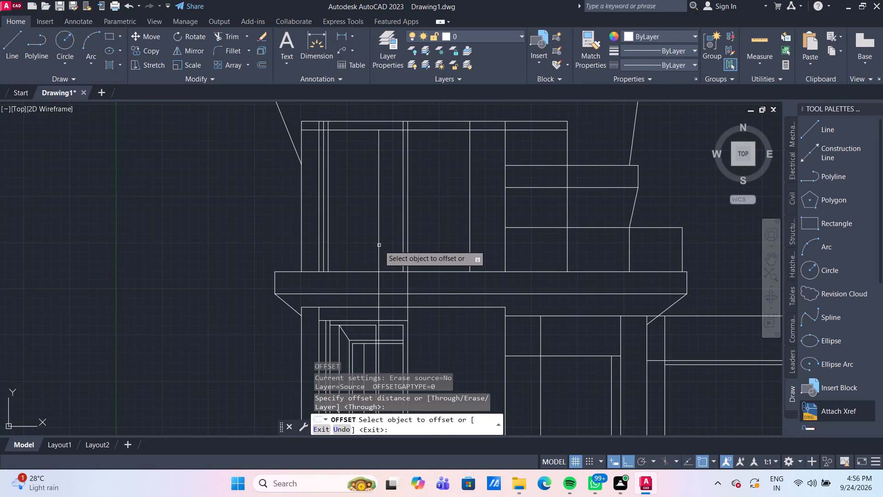
pyautogui.click(379, 245)
pyautogui.write('4"')
pyautogui.press('Return')
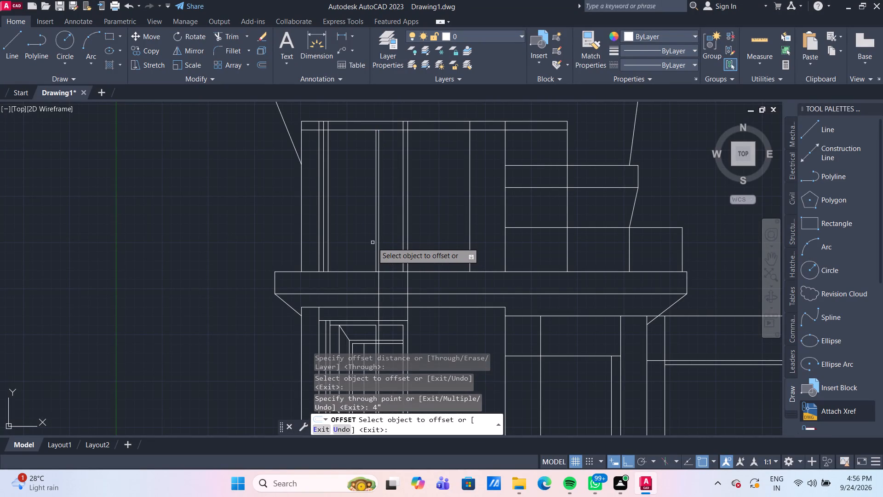
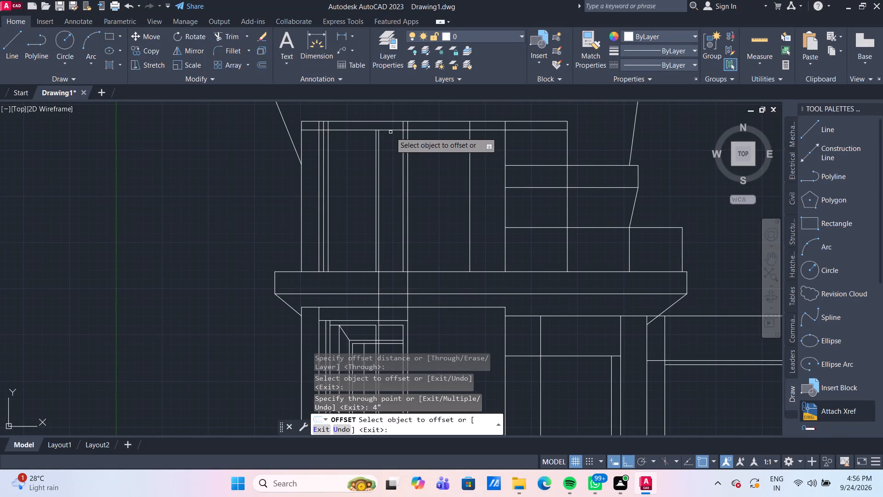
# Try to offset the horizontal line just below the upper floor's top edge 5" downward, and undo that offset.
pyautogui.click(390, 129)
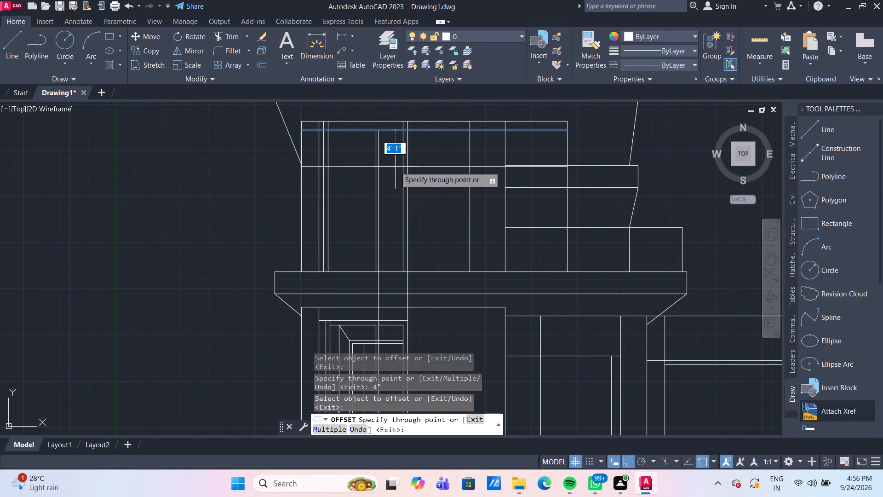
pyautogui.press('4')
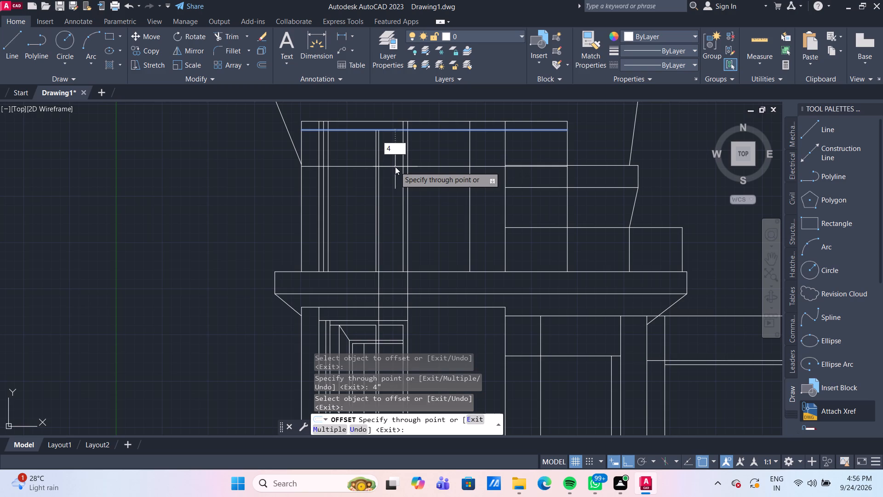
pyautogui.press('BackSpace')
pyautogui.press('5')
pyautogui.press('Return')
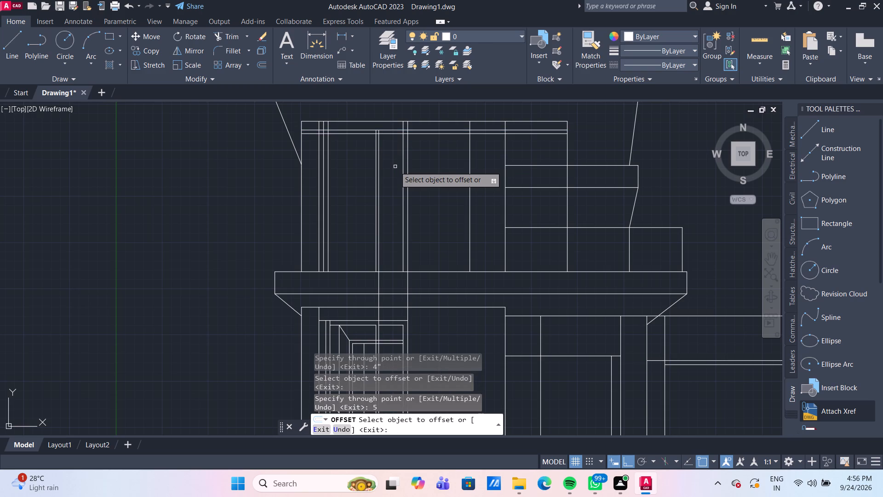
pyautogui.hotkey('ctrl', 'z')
# Offset the horizontal line just below the upper floor's top edge 5' downward across the upper opening.
pyautogui.click(390, 132)
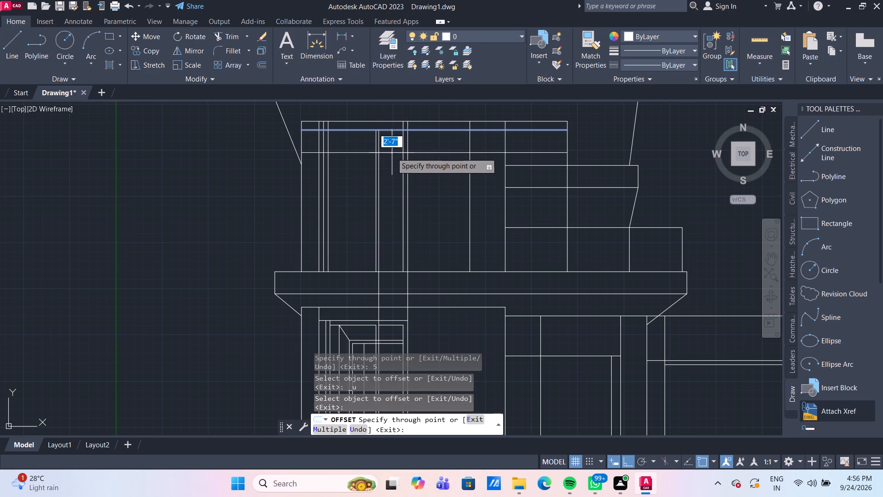
pyautogui.press('5')
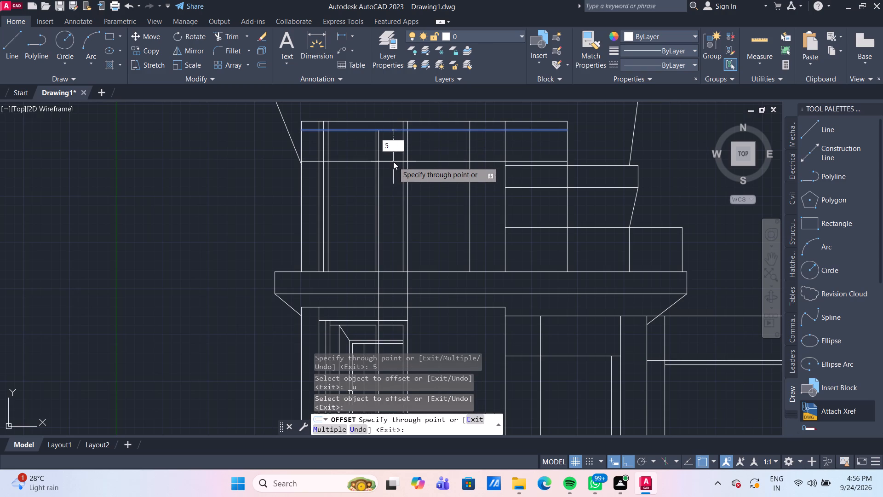
pyautogui.press("'")
pyautogui.press('Return')
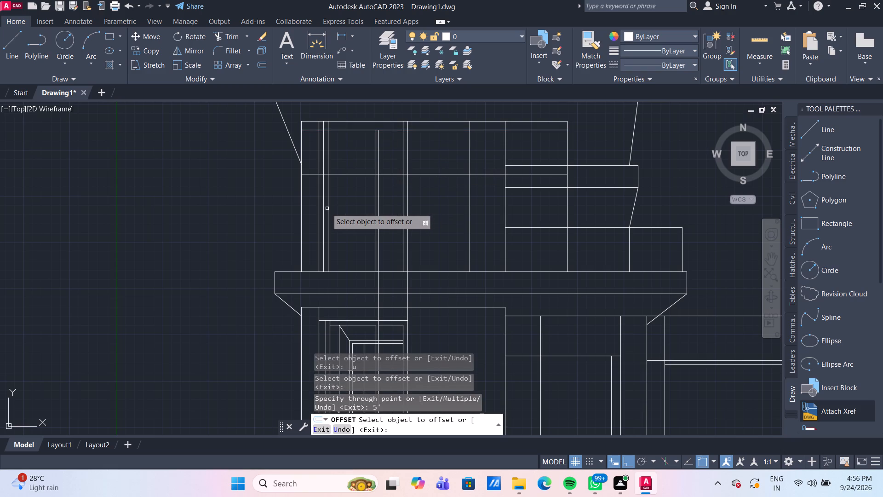
# Offset the innermost of the upper opening's left frame lines 3' to the right, toward the mullion.
pyautogui.click(328, 209)
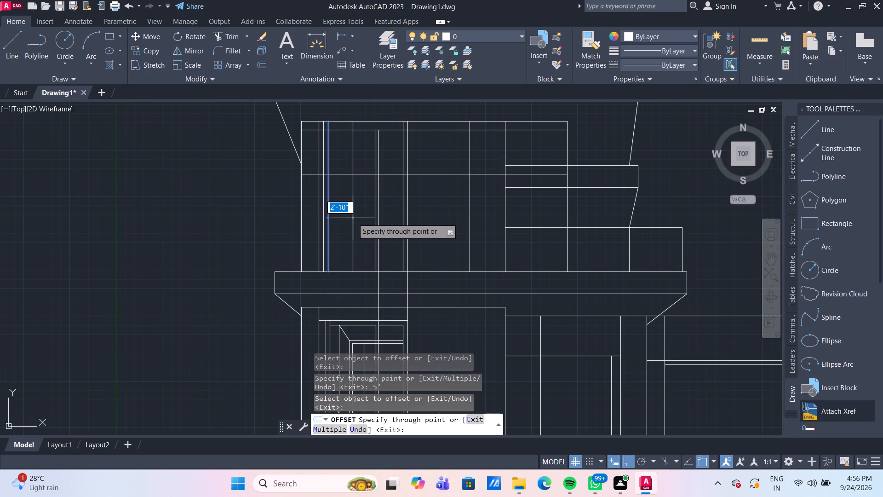
pyautogui.write("3'")
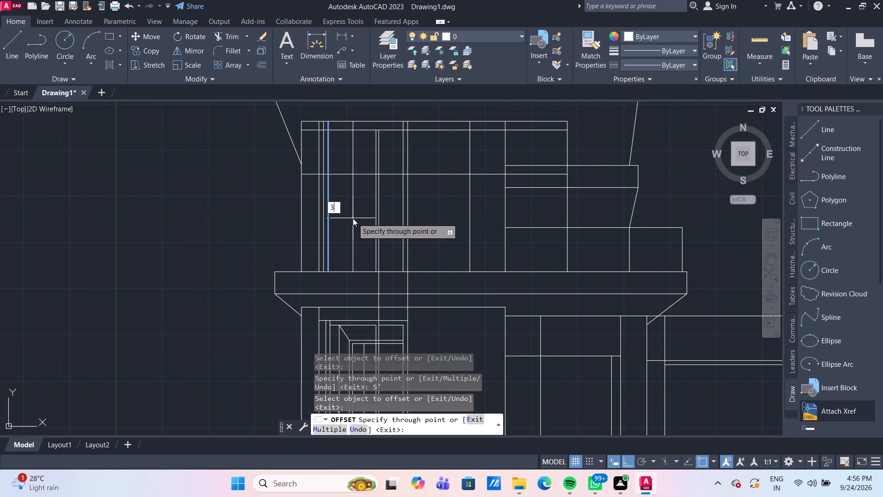
pyautogui.press('Return')
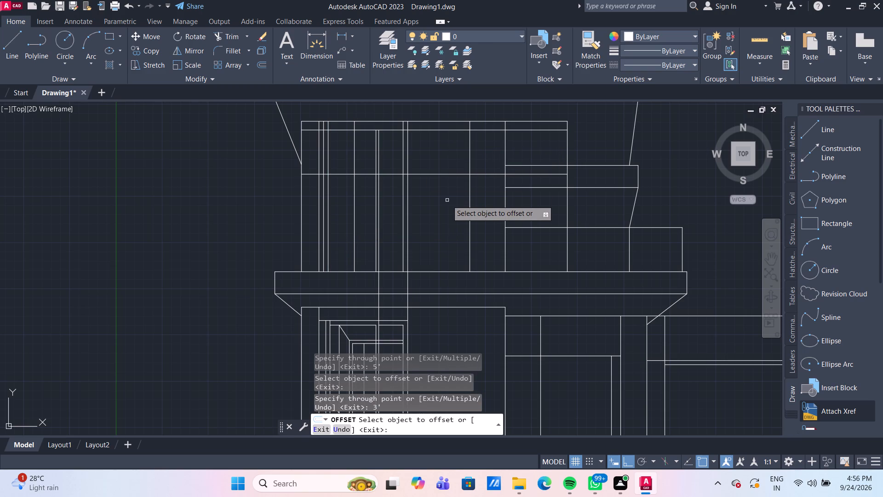
pyautogui.click(447, 200)
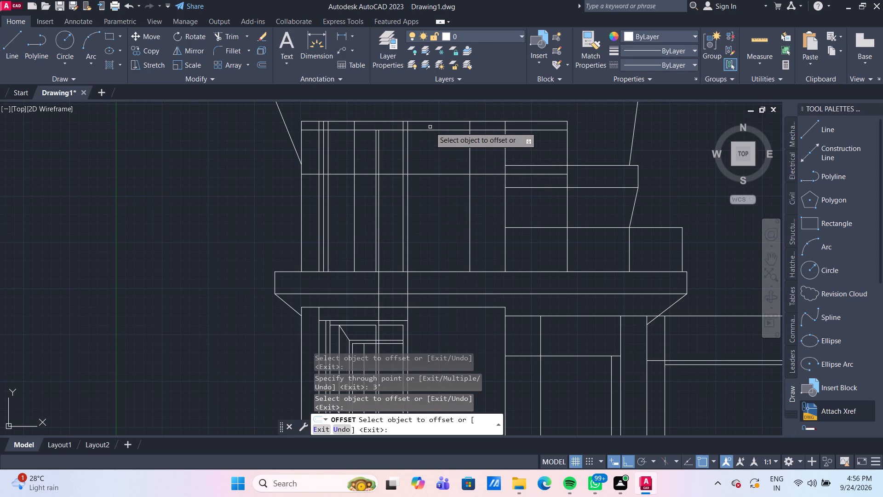
pyautogui.press('Escape')
# Trim the upper floor's two inner horizontal lines back to the opening's right frame line and erase their leftover segments further right.
pyautogui.write('tr')
pyautogui.press('Return')
pyautogui.click(430, 127)
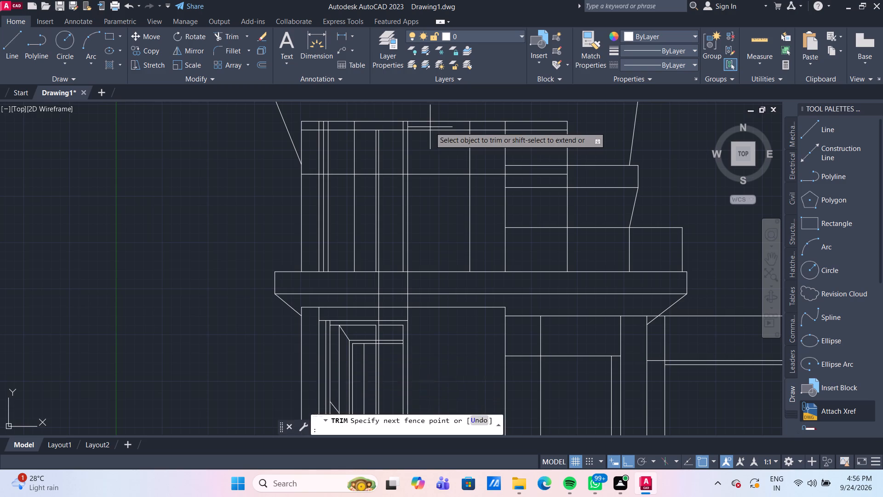
pyautogui.click(446, 193)
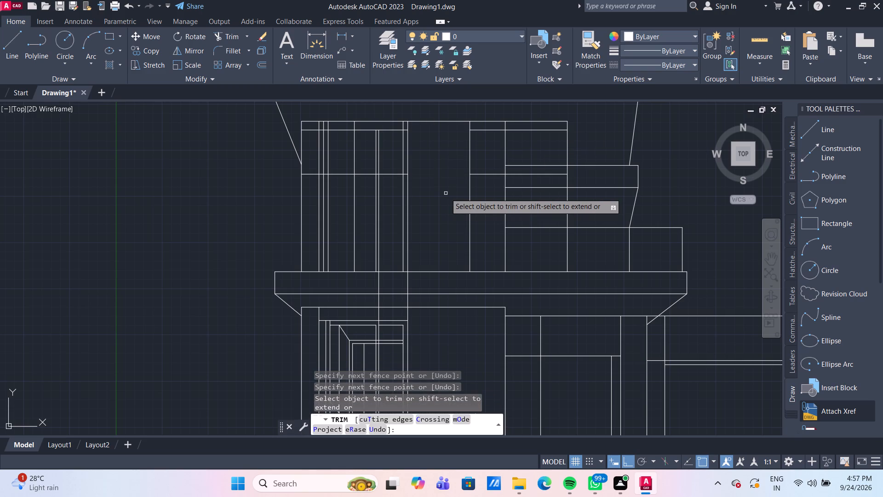
pyautogui.press('Escape')
pyautogui.click(486, 176)
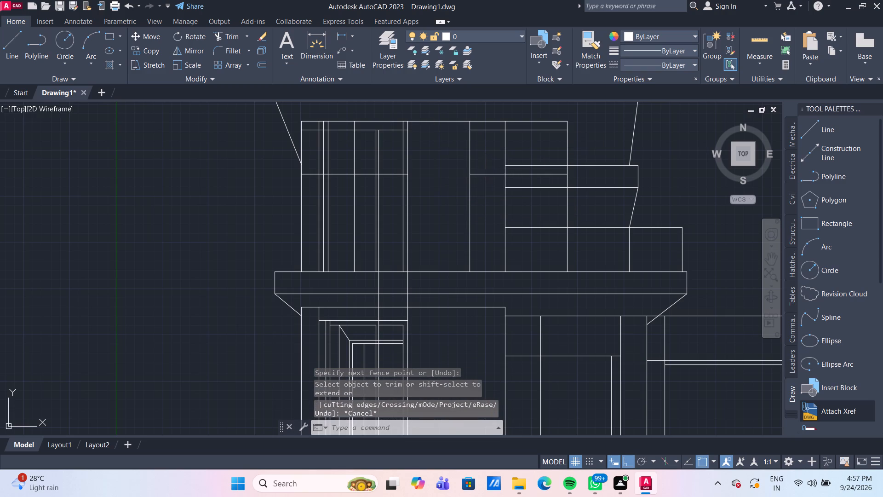
pyautogui.click(485, 130)
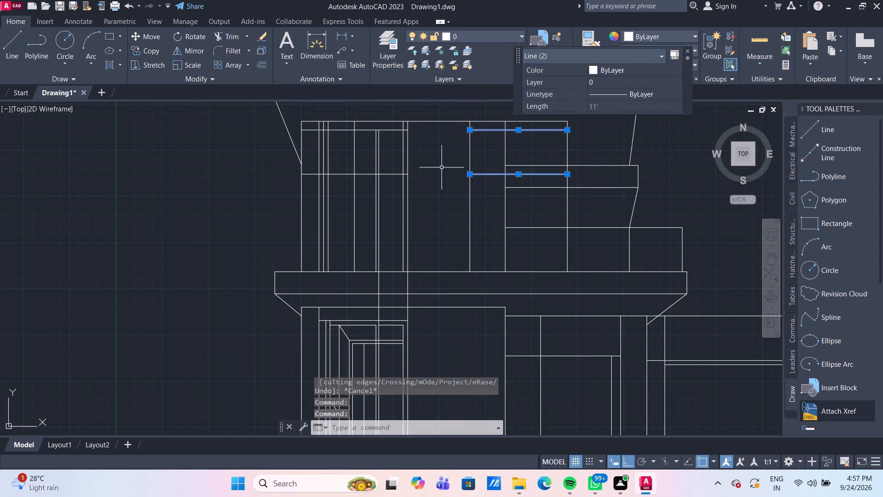
pyautogui.press('Delete')
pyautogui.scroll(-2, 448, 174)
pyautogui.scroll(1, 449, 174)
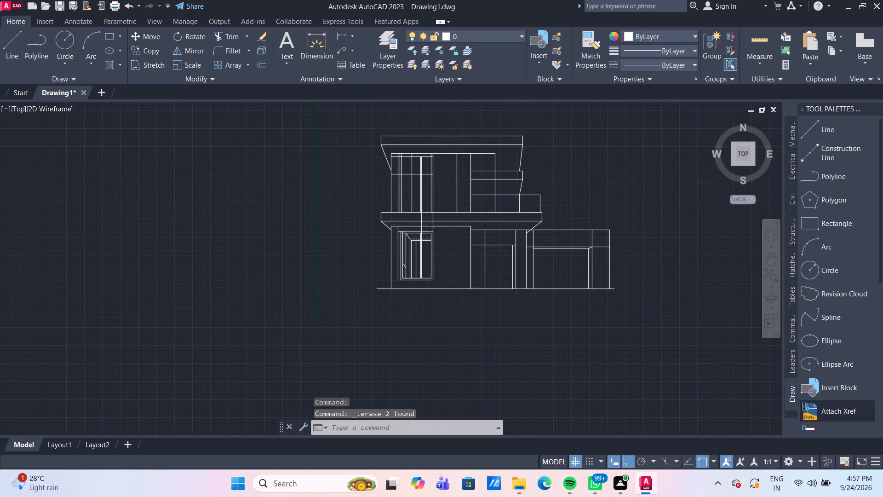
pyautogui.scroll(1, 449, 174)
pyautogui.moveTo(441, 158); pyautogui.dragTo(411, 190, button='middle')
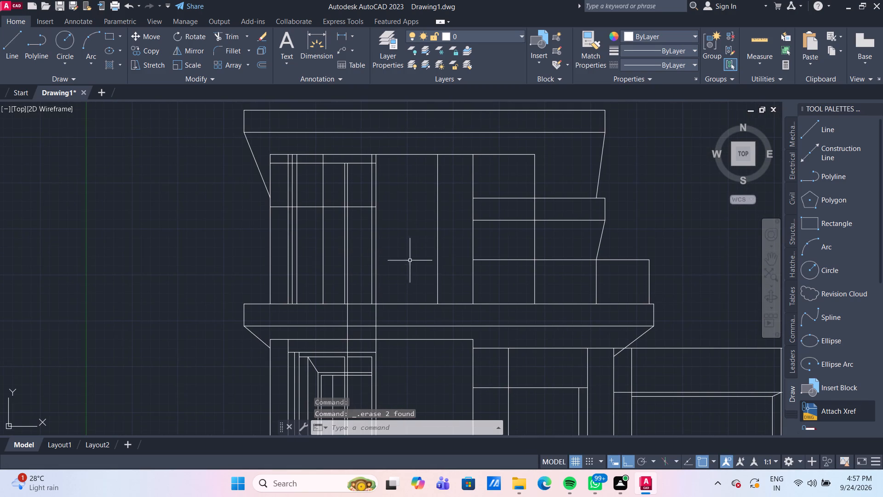
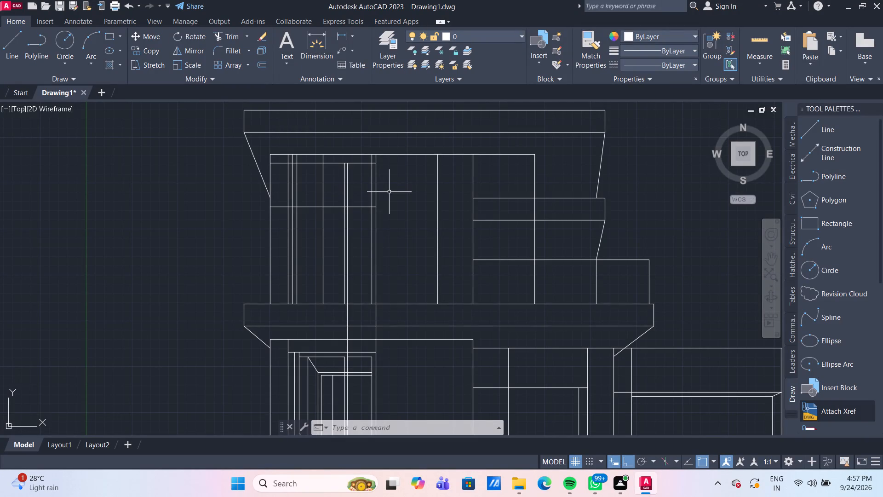
# Trim the upper opening's vertical frame and mullion lines where they extend above the horizontal line just below the upper floor's top edge.
pyautogui.write('tr')
pyautogui.press('Return')
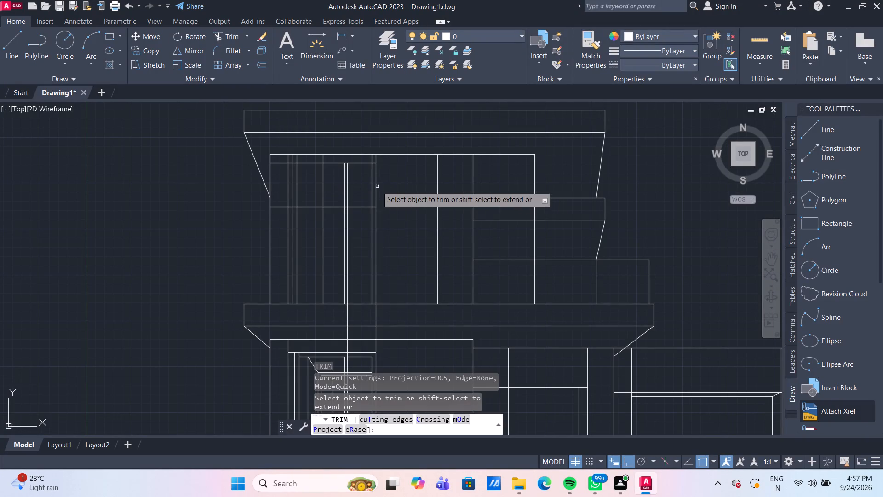
pyautogui.click(277, 157)
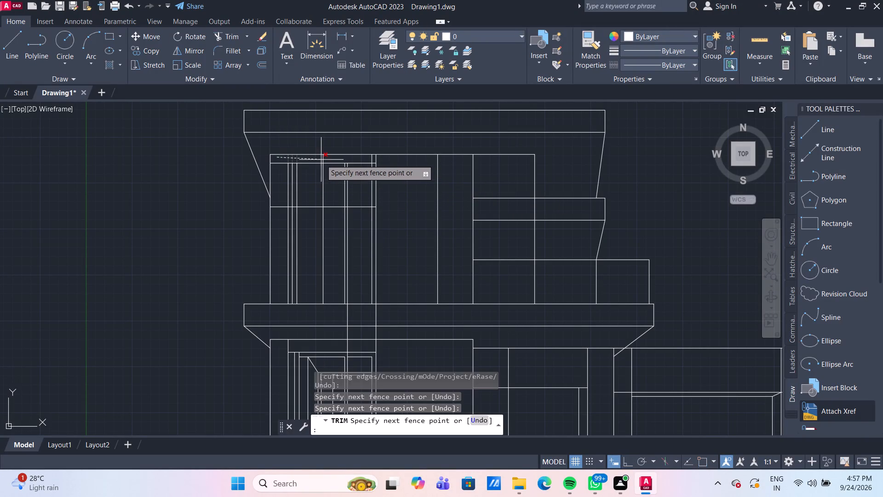
pyautogui.click(372, 159)
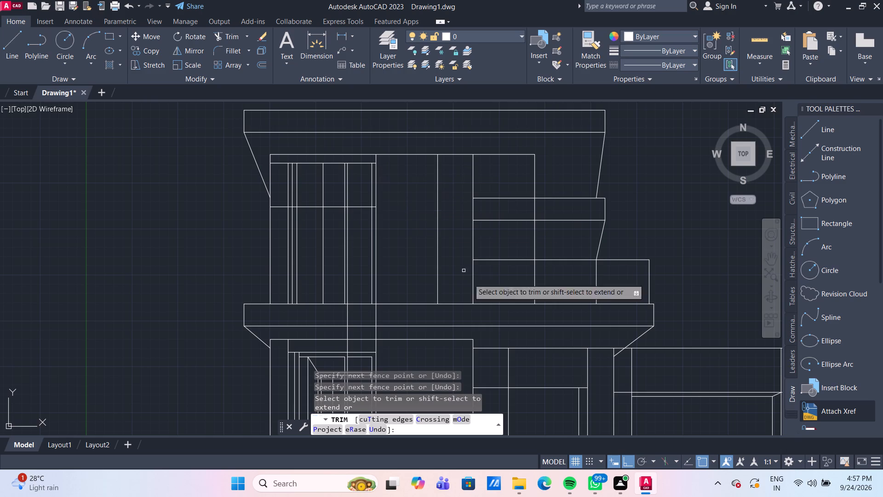
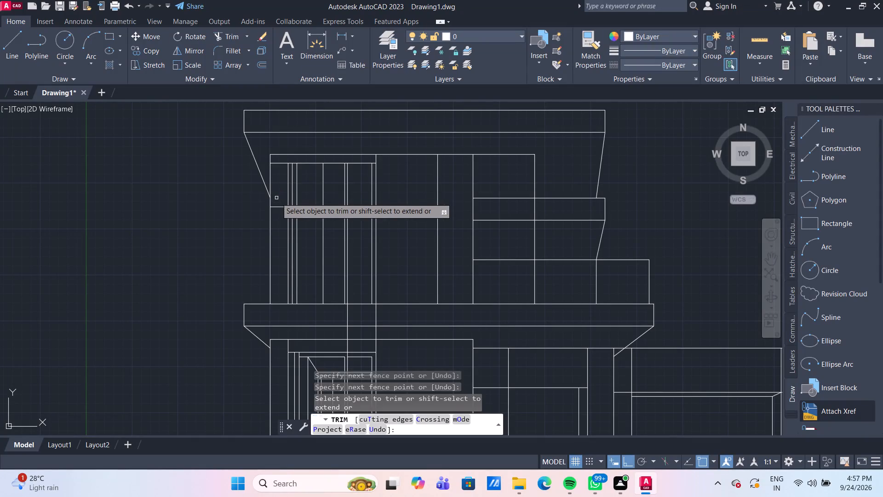
# Trim the upper opening's horizontal transom line where it extends from the wall's left edge to the outermost vertical frame line.
pyautogui.click(276, 198)
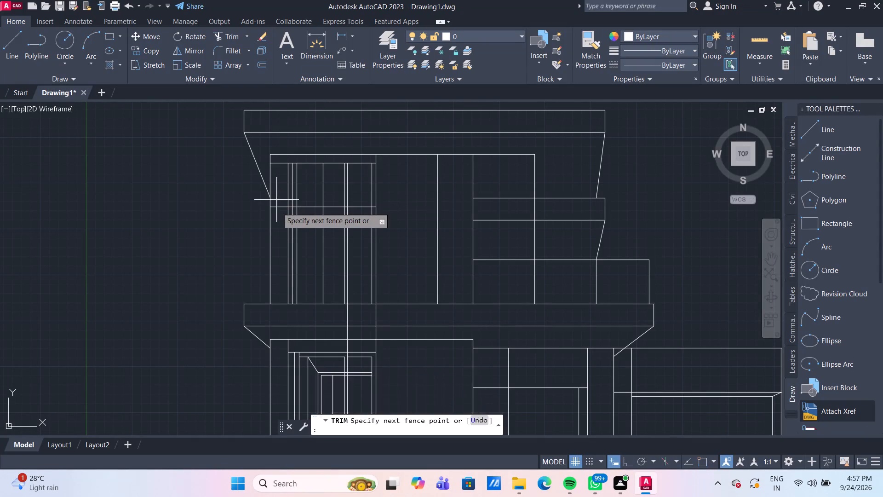
pyautogui.click(279, 216)
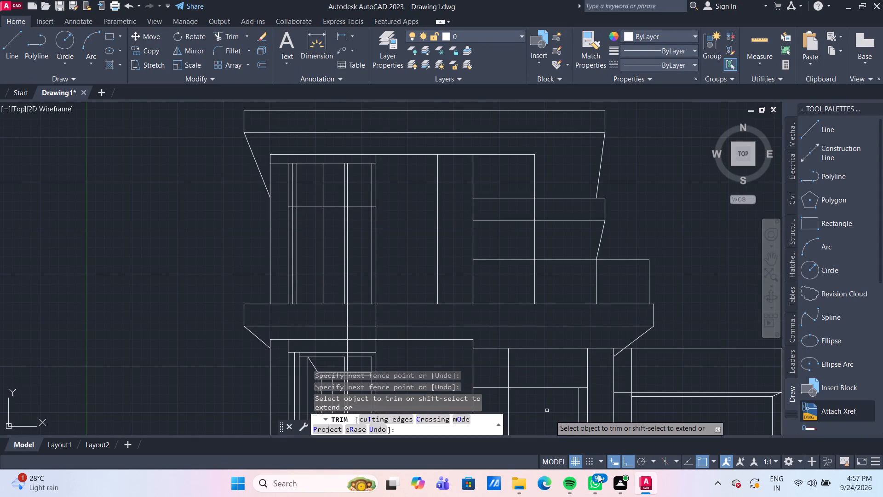
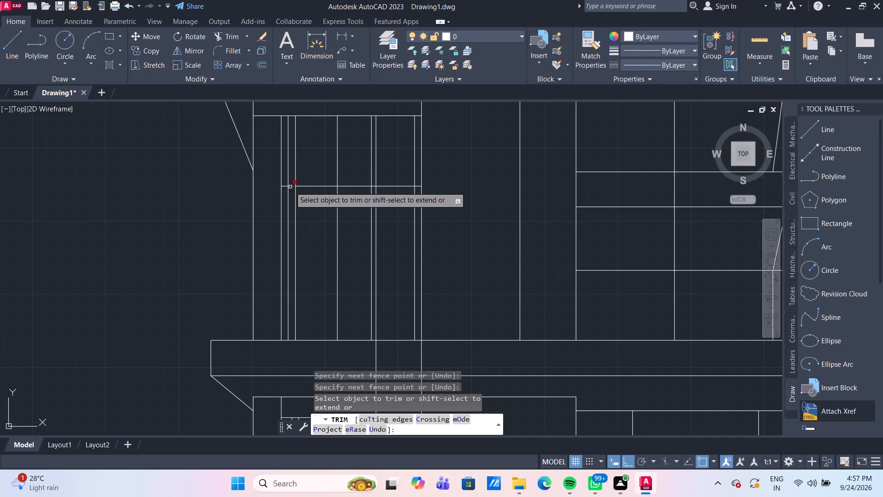
# Trim the upper opening's horizontal transom line out of the two narrow gaps between its three closely spaced left-hand vertical frame lines.
pyautogui.click(290, 187)
pyautogui.click(284, 187)
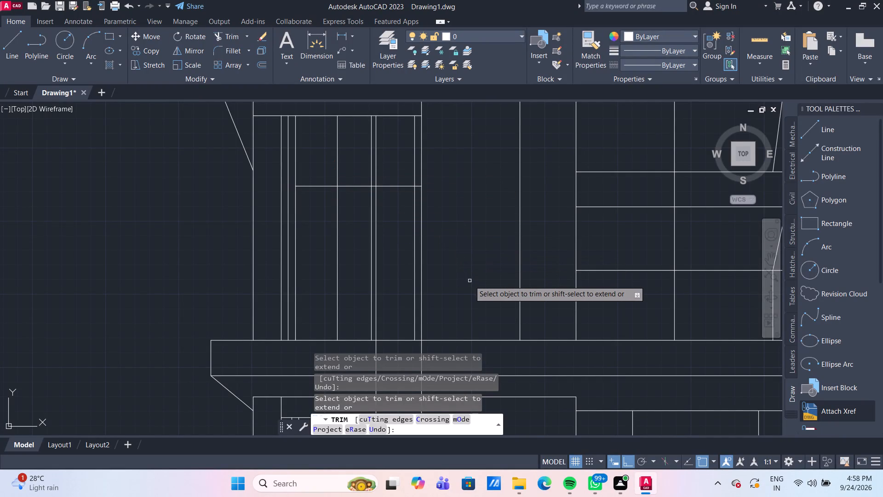
pyautogui.scroll(-1, 470, 281)
pyautogui.moveTo(487, 300); pyautogui.dragTo(485, 295, button='middle')
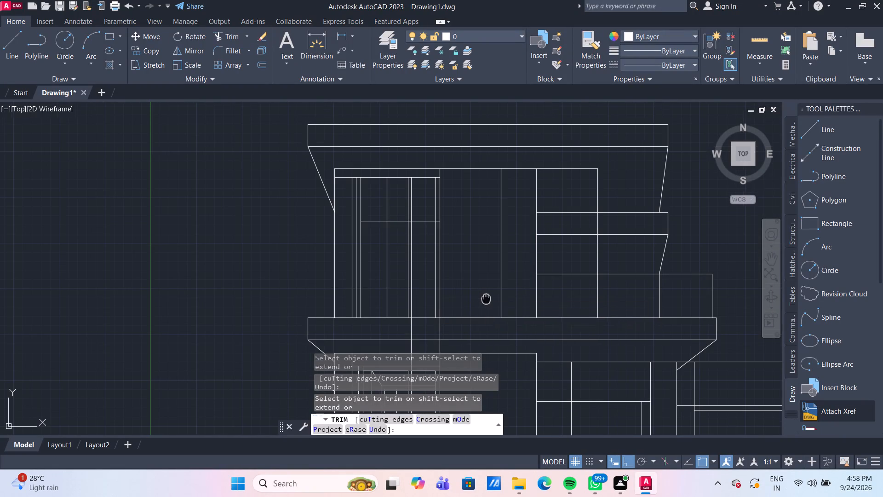
pyautogui.moveTo(485, 295); pyautogui.dragTo(468, 262, button='middle')
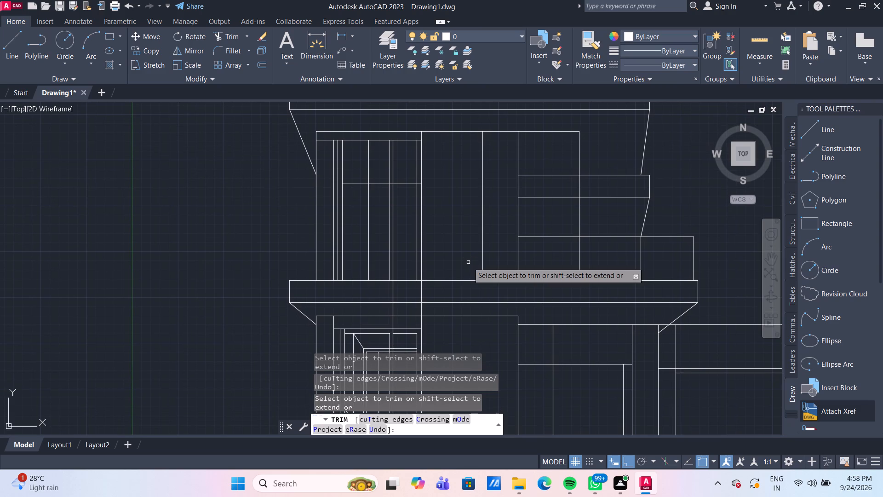
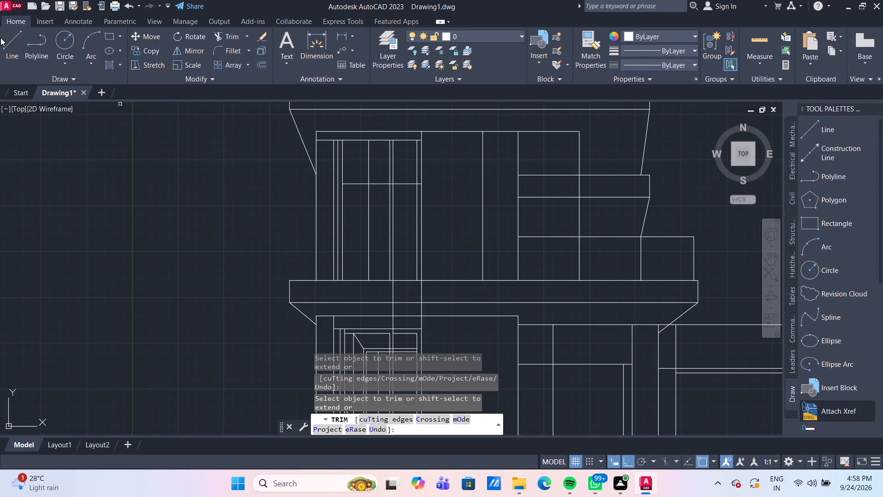
# With Ortho off, draw a diagonal line about 5'-2" long from the upper opening's transom–mullion intersection up to the inner left frame line.
pyautogui.click(8, 44)
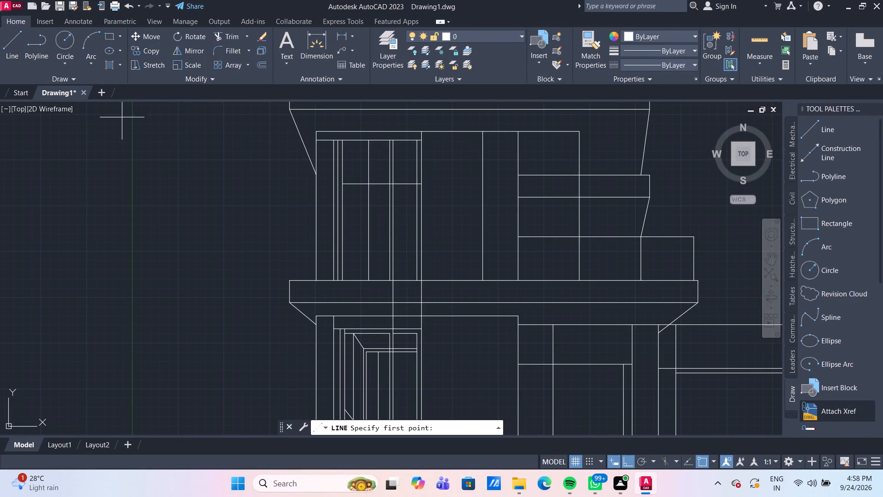
pyautogui.scroll(2, 357, 171)
pyautogui.moveTo(295, 168); pyautogui.dragTo(261, 217, button='middle')
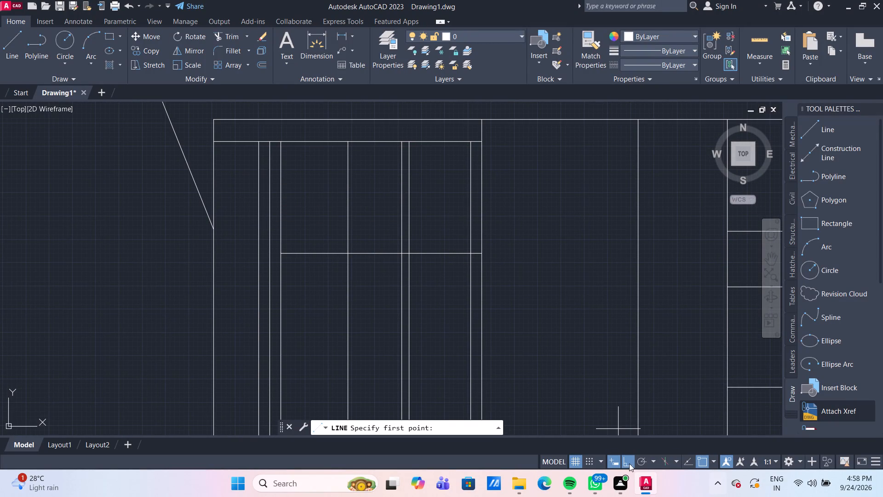
pyautogui.click(629, 462)
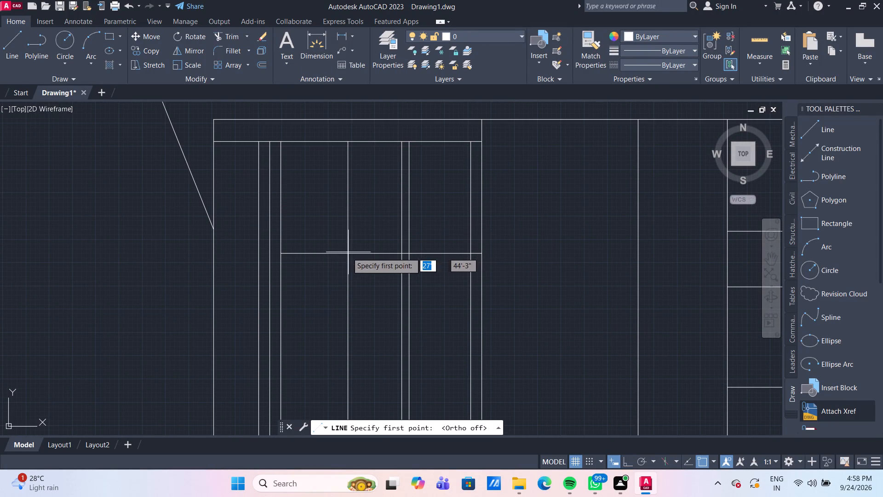
pyautogui.click(347, 253)
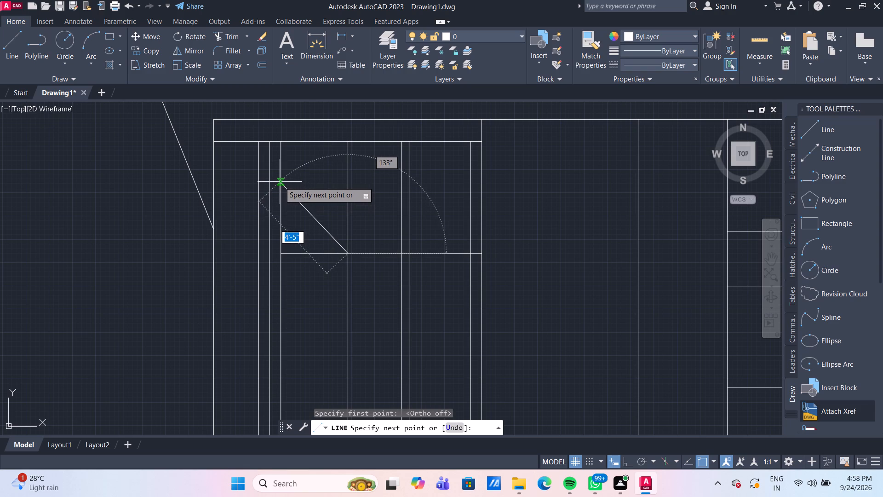
pyautogui.click(280, 159)
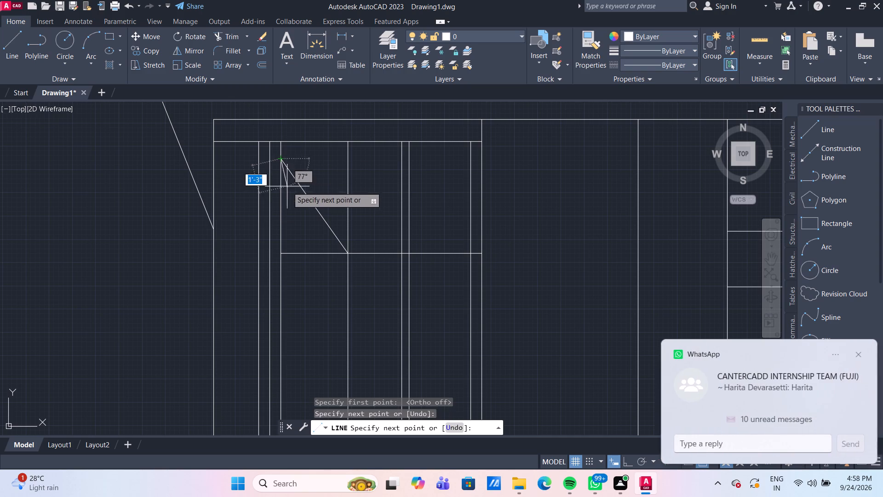
pyautogui.press('Escape')
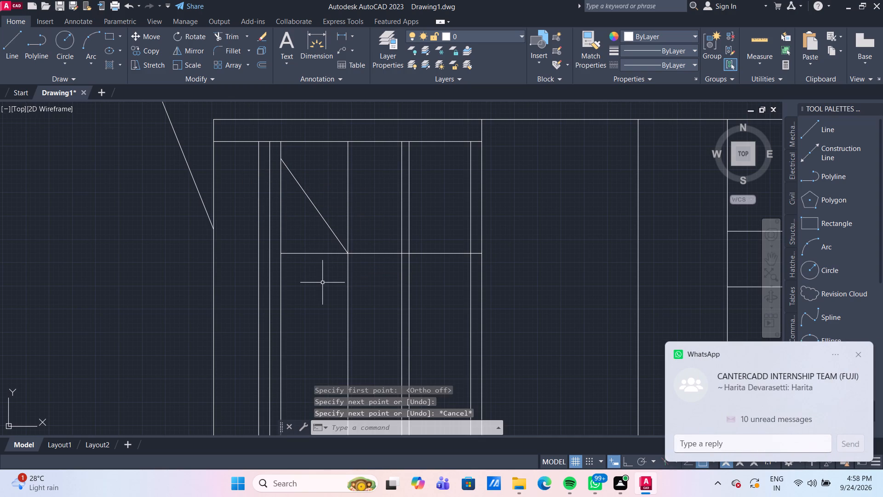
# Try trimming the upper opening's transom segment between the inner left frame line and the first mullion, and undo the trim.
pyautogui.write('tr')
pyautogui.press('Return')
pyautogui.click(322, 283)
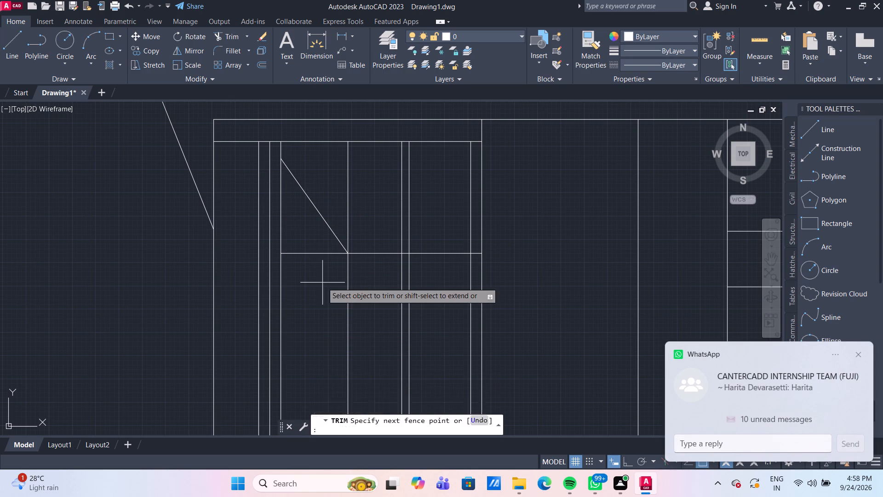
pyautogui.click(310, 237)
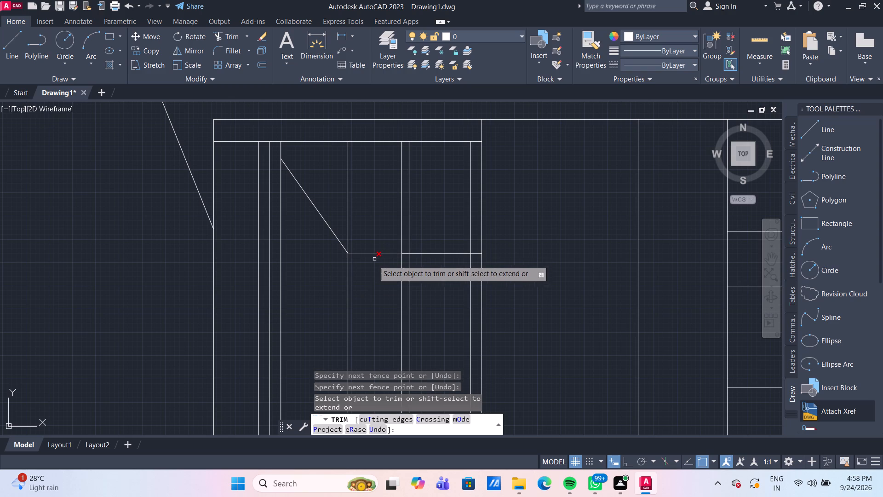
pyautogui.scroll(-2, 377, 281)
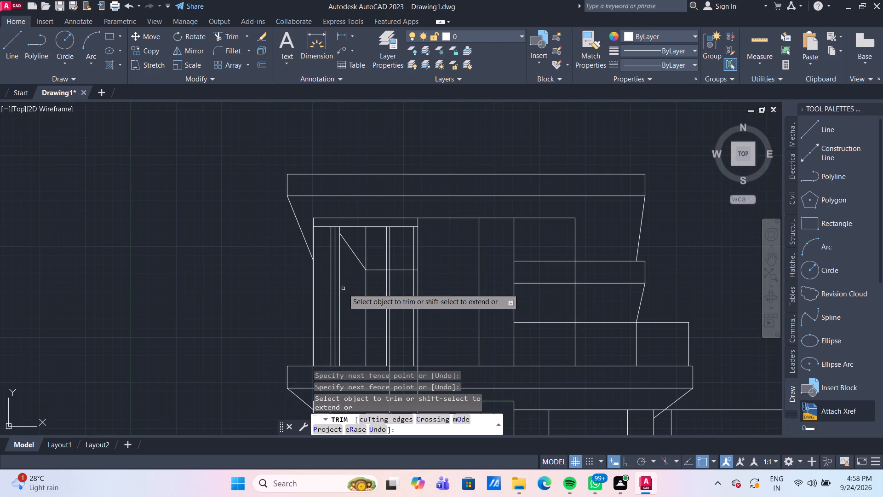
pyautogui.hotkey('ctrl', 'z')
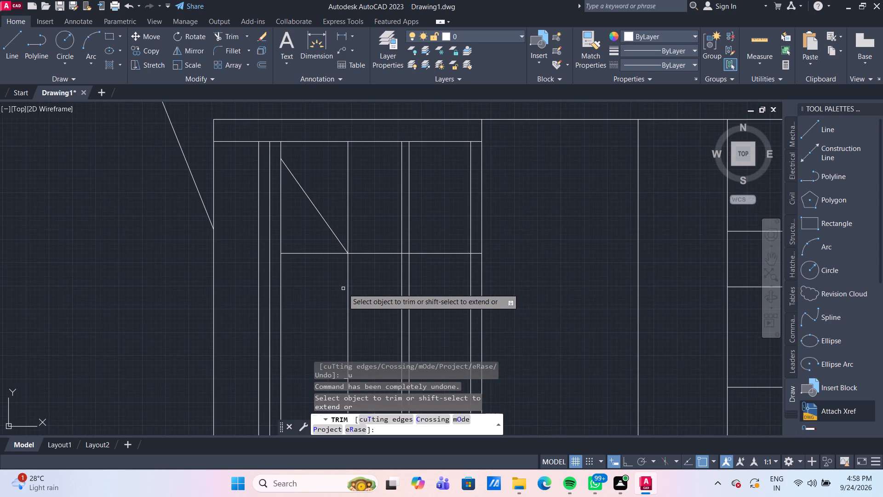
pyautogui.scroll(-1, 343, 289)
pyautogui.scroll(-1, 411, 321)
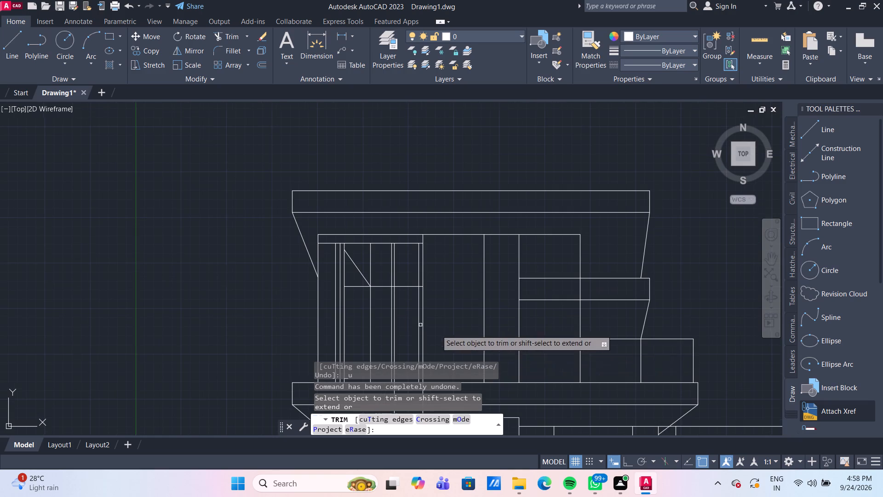
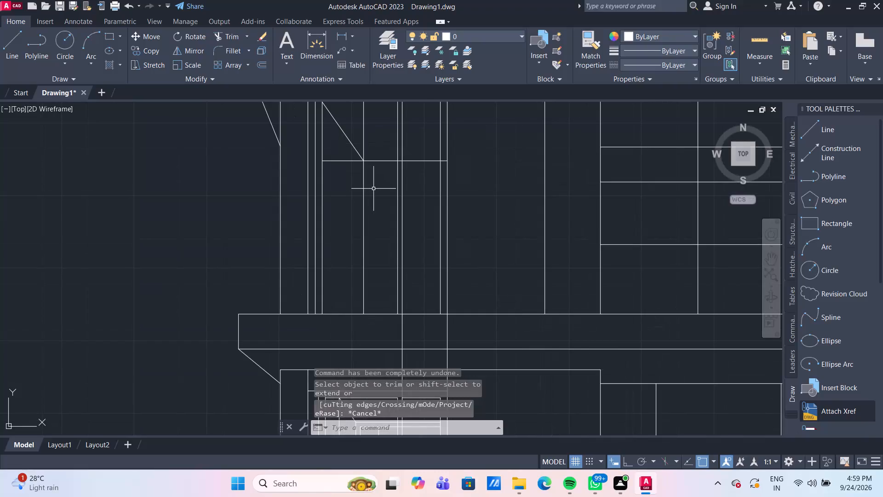
# Offset the upper opening's first mullion line by 2" toward the inner left frame line.
pyautogui.press('o')
pyautogui.press('Return')
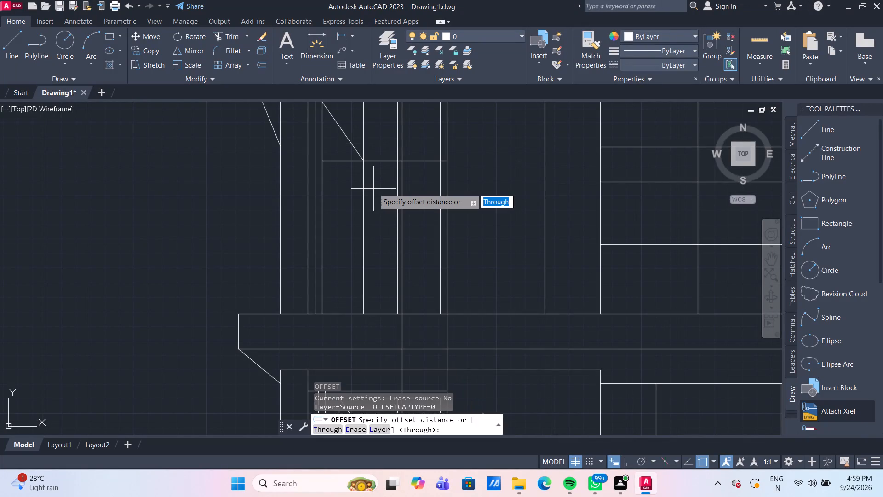
pyautogui.press('Return')
pyautogui.click(363, 193)
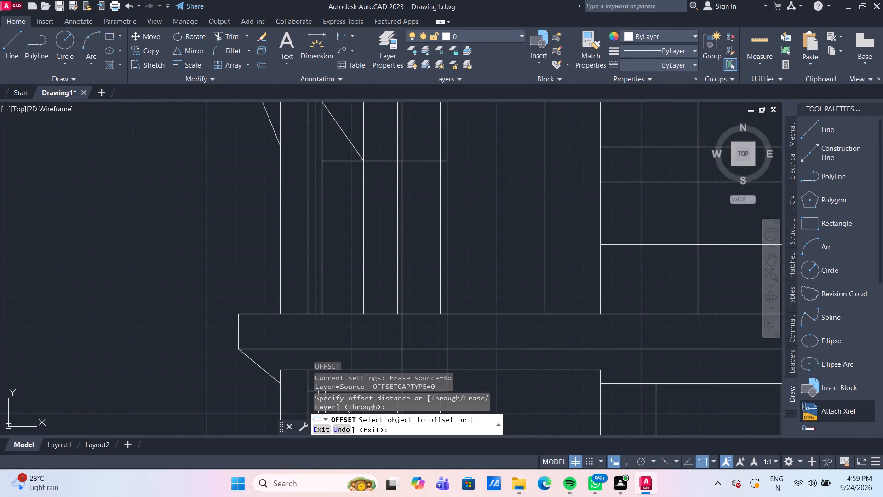
pyautogui.write('2"')
pyautogui.press('Return')
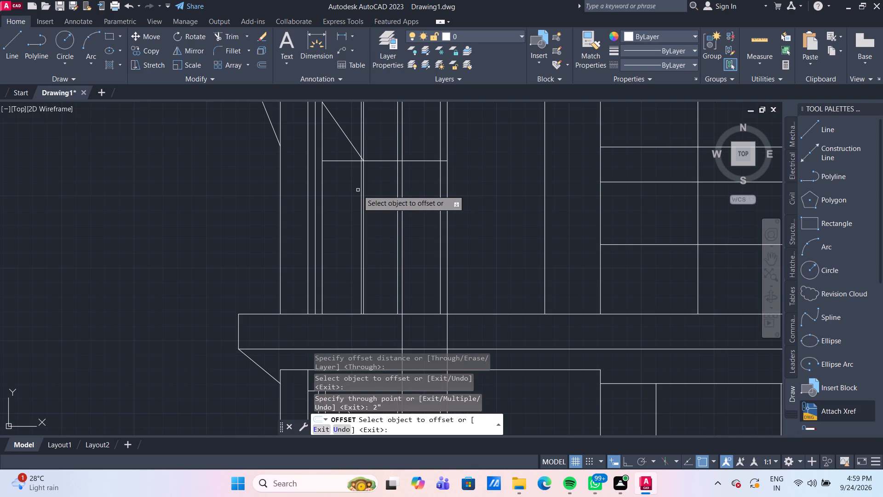
pyautogui.moveTo(378, 203); pyautogui.dragTo(375, 239, button='middle')
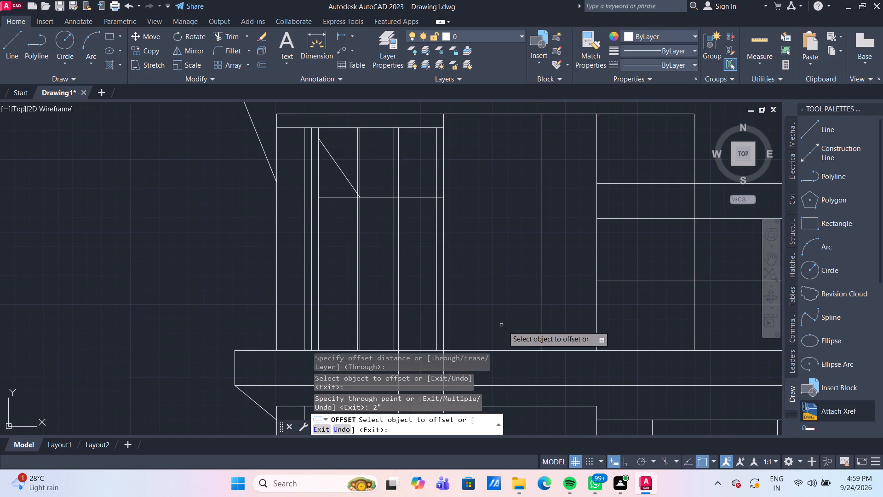
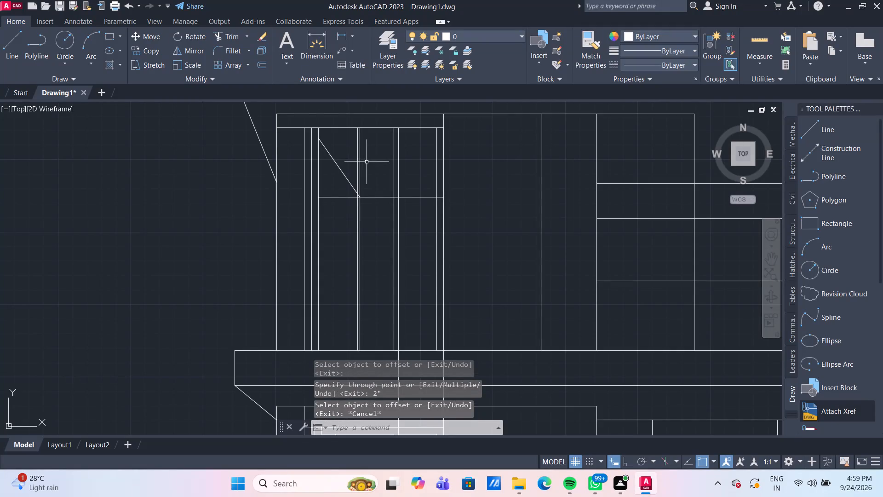
# Trim the first mullion's two vertical lines above the horizontal rail in the upper opening, including the leftover stub beside the diagonal.
pyautogui.write('tr')
pyautogui.press('Return')
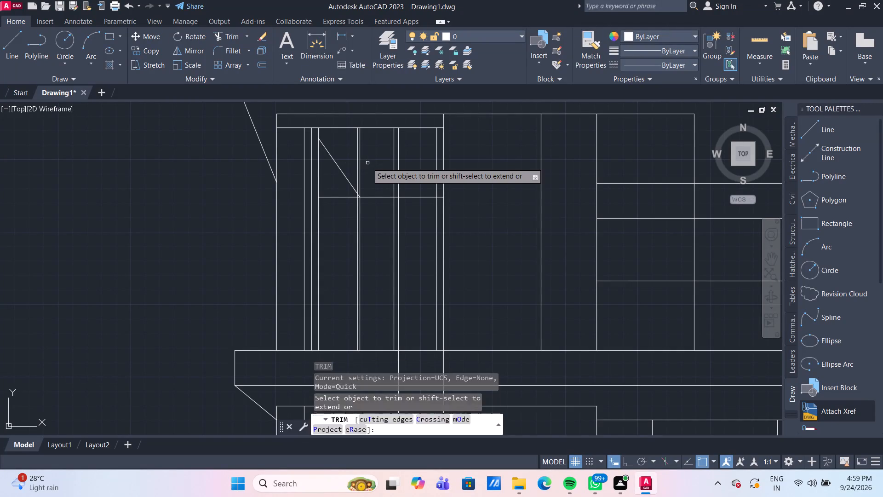
pyautogui.click(367, 163)
pyautogui.click(345, 146)
pyautogui.scroll(2, 355, 204)
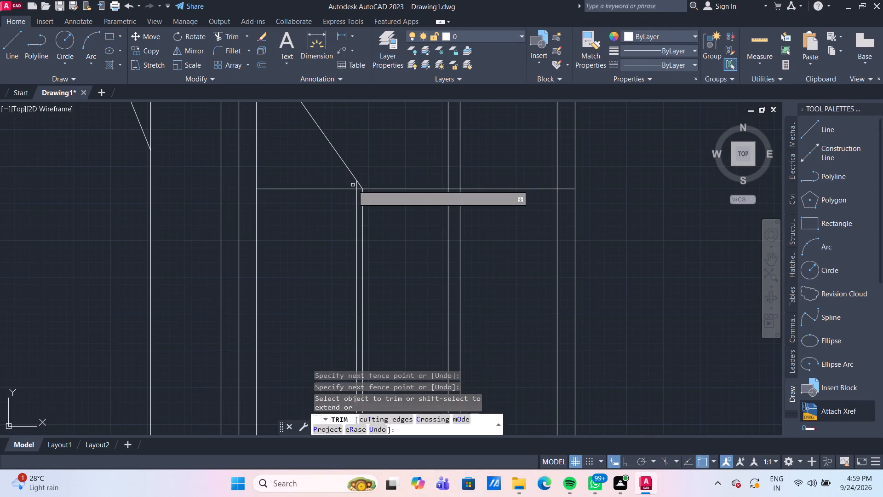
pyautogui.scroll(2, 353, 185)
pyautogui.click(360, 185)
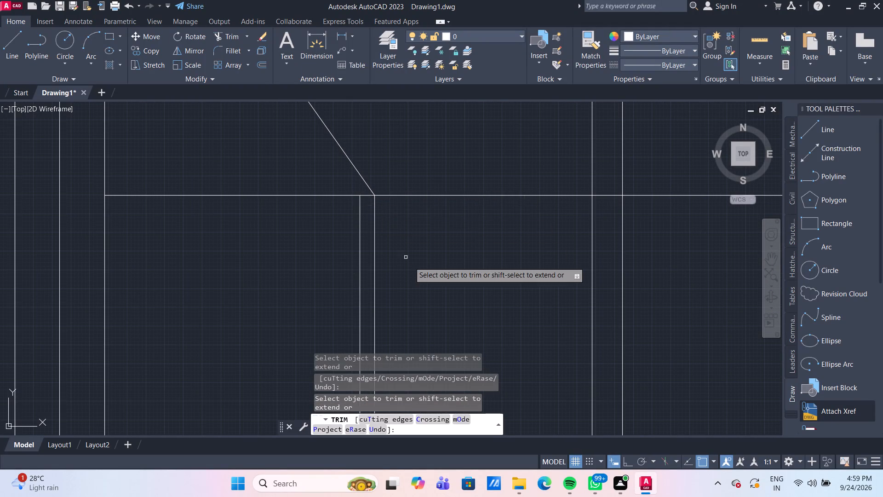
pyautogui.scroll(-3, 411, 263)
pyautogui.moveTo(418, 273); pyautogui.dragTo(382, 202, button='middle')
pyautogui.scroll(-2, 388, 207)
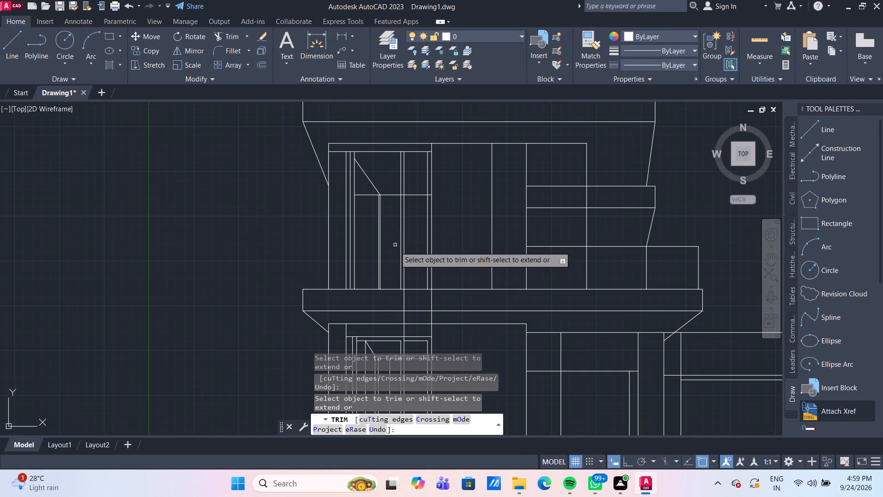
pyautogui.moveTo(391, 239); pyautogui.dragTo(384, 218, button='middle')
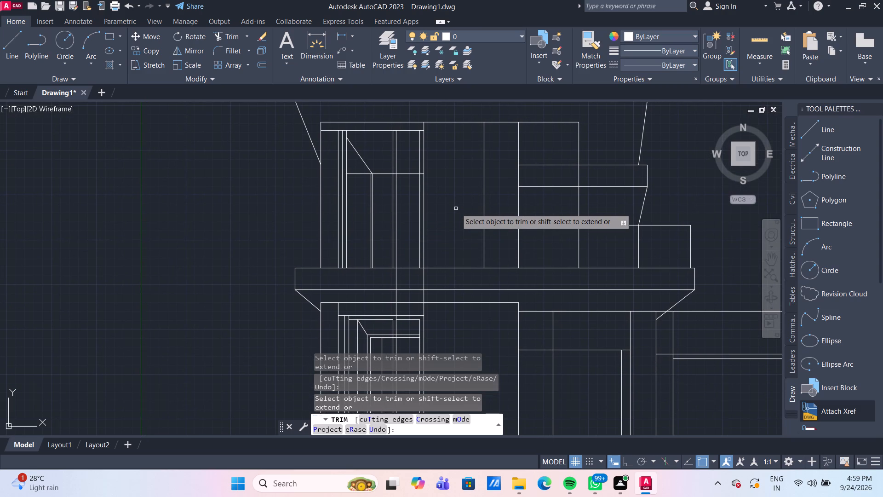
pyautogui.press('Escape')
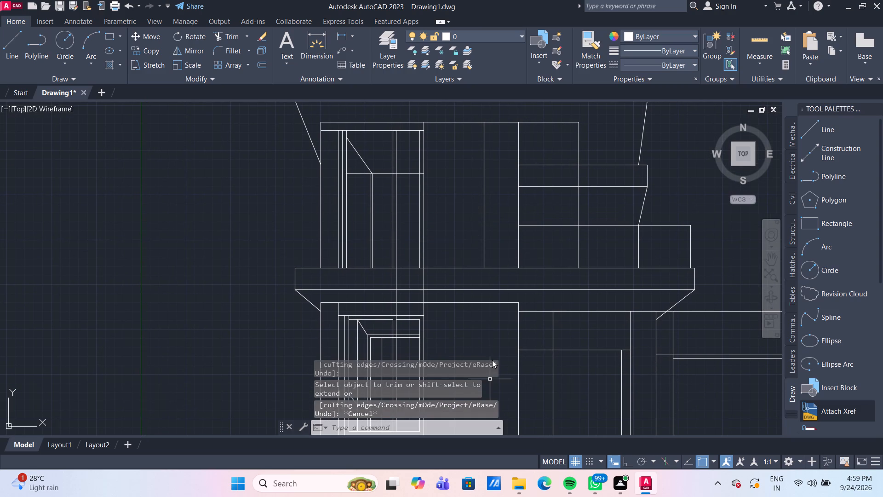
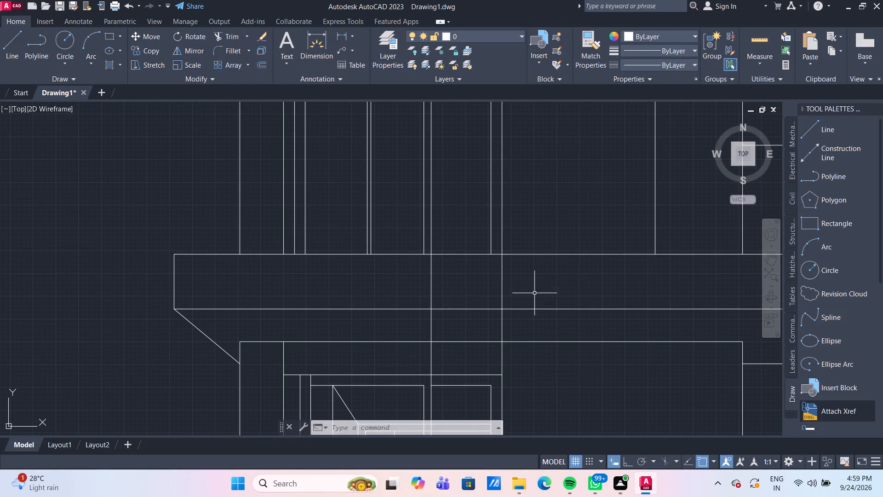
# Delete the two leftover vertical lines crossing the floor slab band above the ground-floor framed opening.
pyautogui.click(534, 292)
pyautogui.click(407, 270)
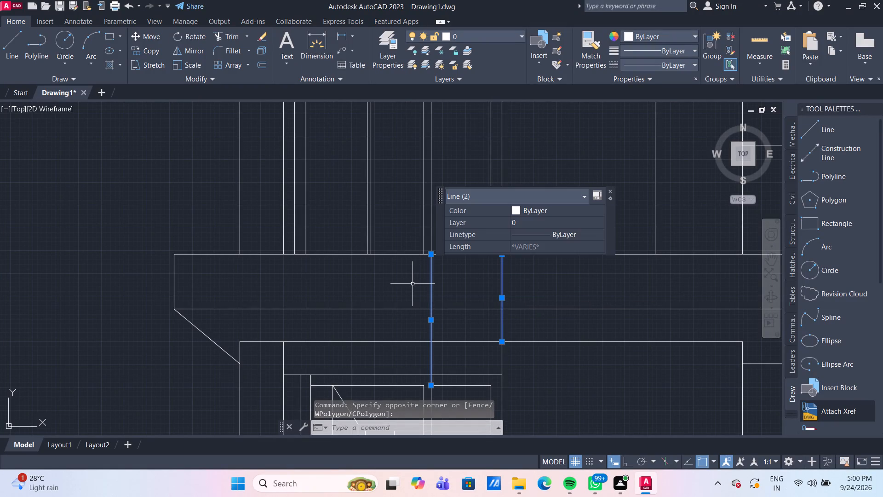
pyautogui.press('Delete')
# Offset the floor slab band's top edge upward by 3".
pyautogui.scroll(-3, 413, 284)
pyautogui.moveTo(483, 362); pyautogui.dragTo(476, 338, button='middle')
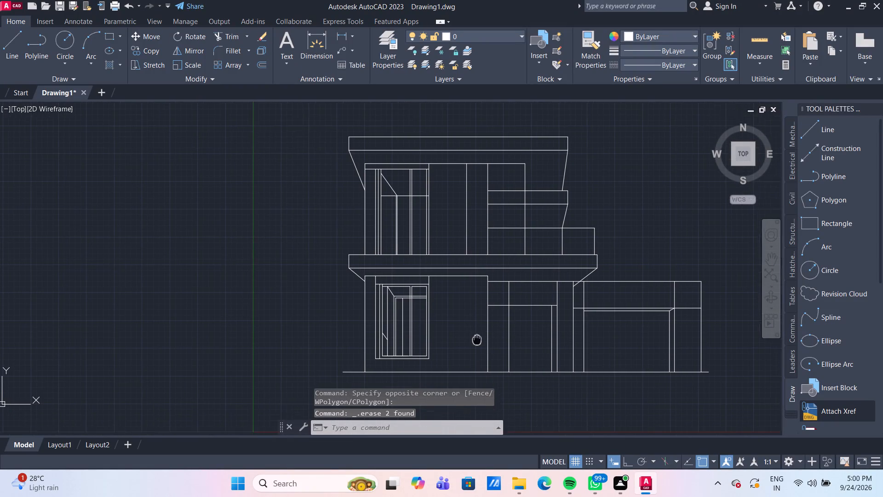
pyautogui.moveTo(476, 338); pyautogui.dragTo(472, 327, button='middle')
pyautogui.scroll(2, 476, 247)
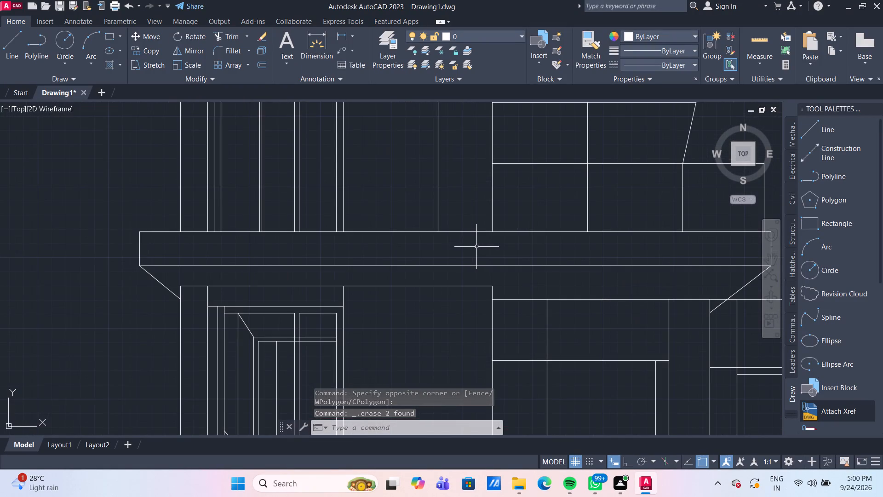
pyautogui.moveTo(476, 247); pyautogui.dragTo(366, 273, button='middle')
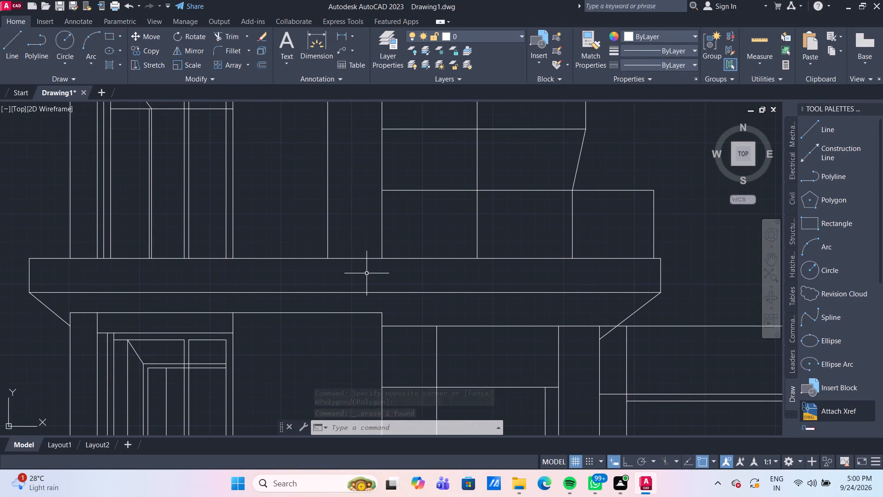
pyautogui.press('o')
pyautogui.press('Return')
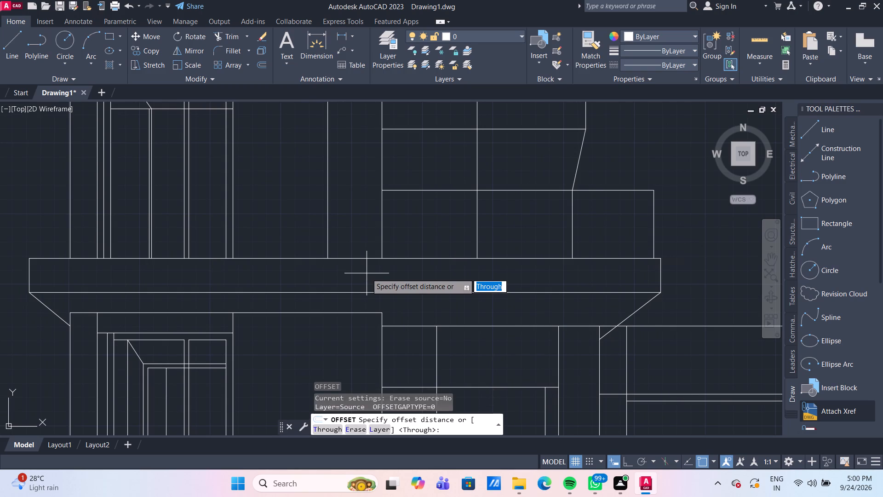
pyautogui.press('Return')
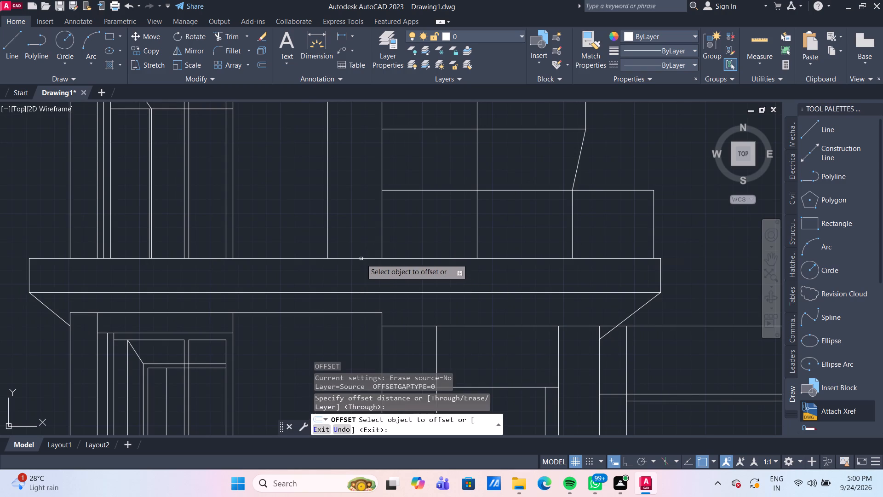
pyautogui.click(361, 259)
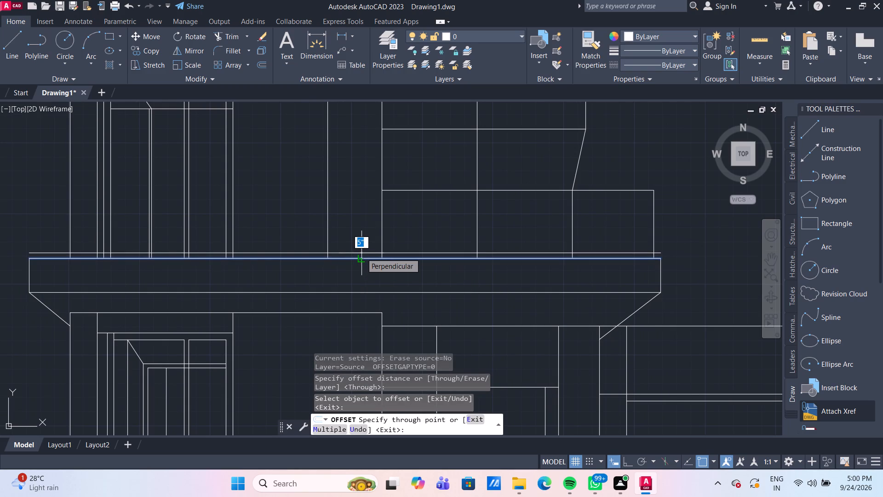
pyautogui.write('3"')
pyautogui.press('Return')
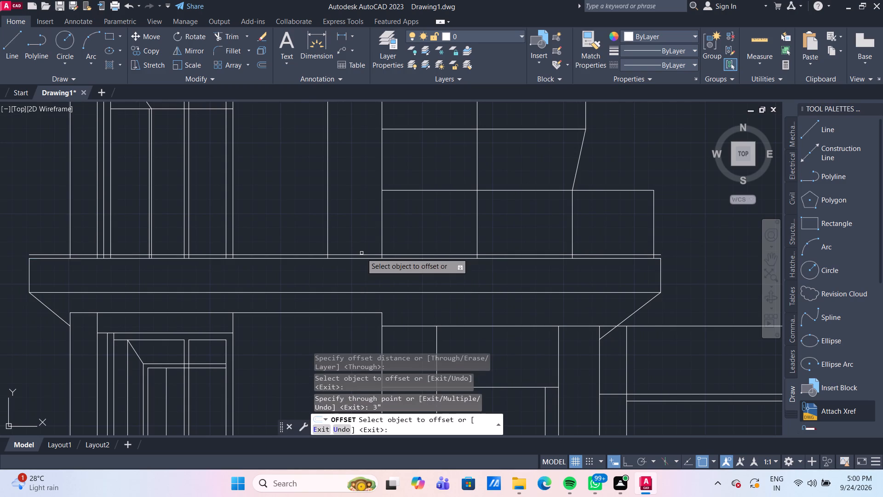
# Extend the slab band's two vertical end lines up to the new offset line above it.
pyautogui.scroll(-1, 368, 259)
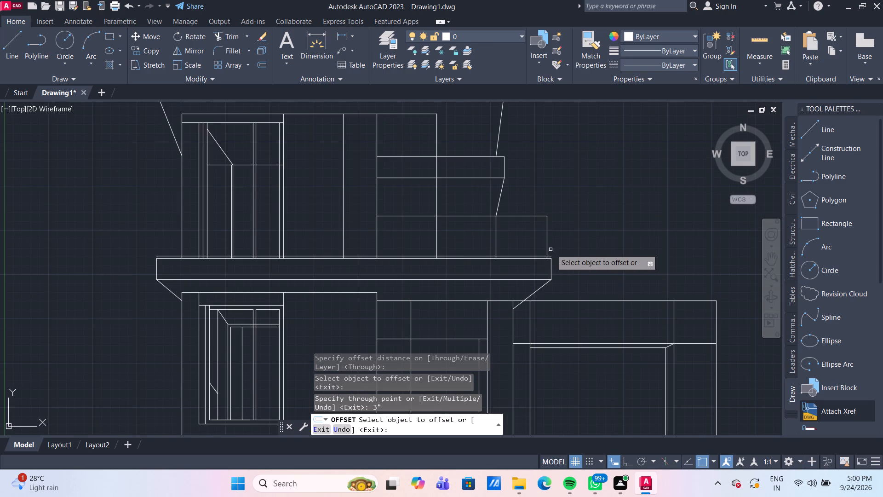
pyautogui.scroll(2, 554, 249)
pyautogui.moveTo(545, 285); pyautogui.dragTo(477, 244, button='middle')
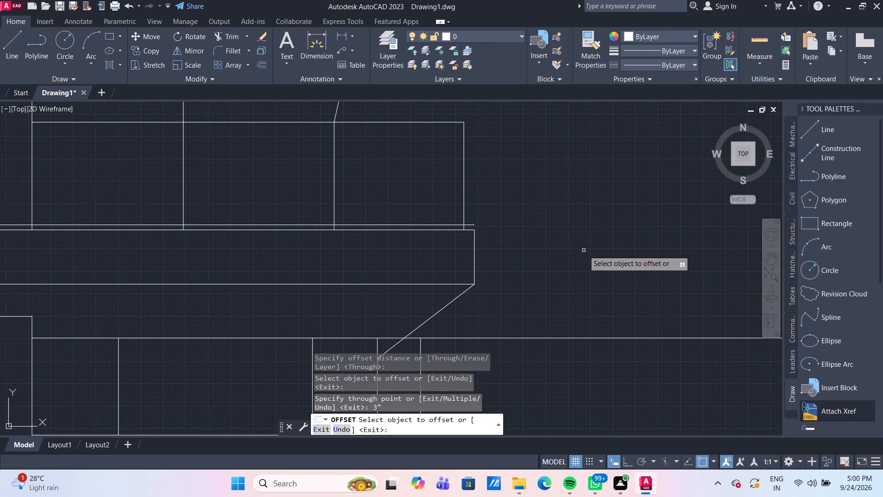
pyautogui.press('Escape')
pyautogui.write('tr')
pyautogui.press('Return')
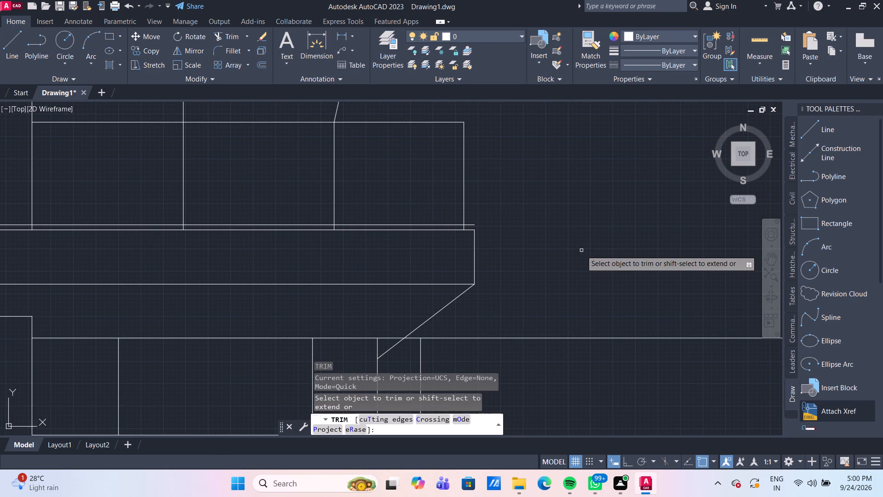
pyautogui.keyDown('shift'); pyautogui.click(475, 240); pyautogui.keyUp('shift')
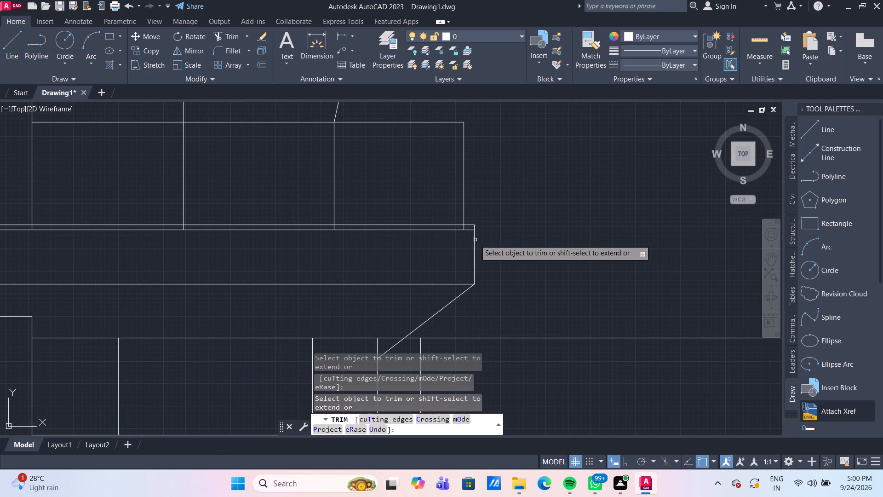
pyautogui.scroll(-3, 512, 229)
pyautogui.scroll(3, 277, 237)
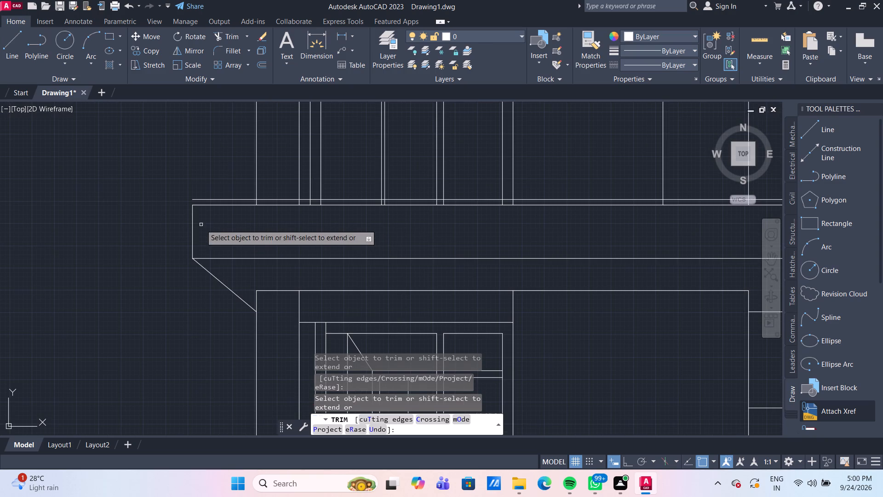
pyautogui.keyDown('shift'); pyautogui.click(193, 219); pyautogui.keyUp('shift')
# Trim the upper floor's outer wall line and framed-opening verticals where they cross the thin strip on top of the slab band.
pyautogui.scroll(2, 242, 208)
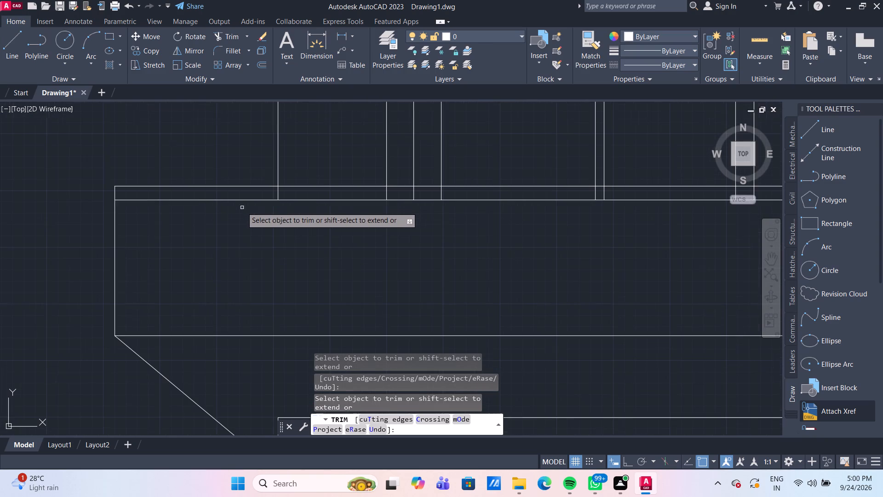
pyautogui.click(255, 192)
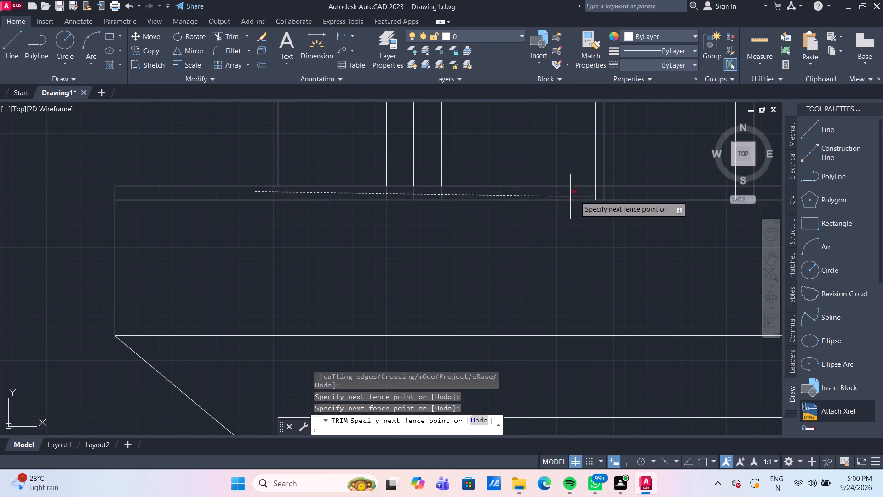
pyautogui.click(610, 193)
pyautogui.scroll(-3, 511, 239)
pyautogui.moveTo(509, 241); pyautogui.dragTo(293, 238, button='middle')
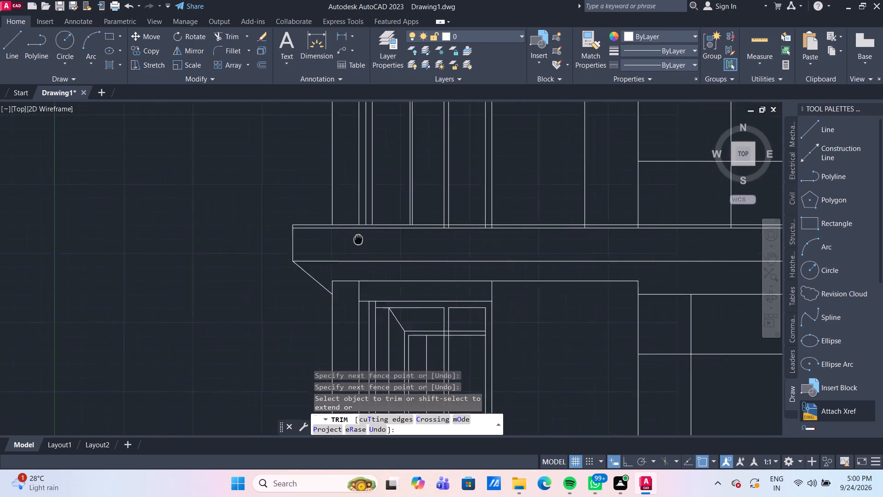
pyautogui.moveTo(293, 238); pyautogui.dragTo(247, 223, button='middle')
pyautogui.scroll(2, 266, 211)
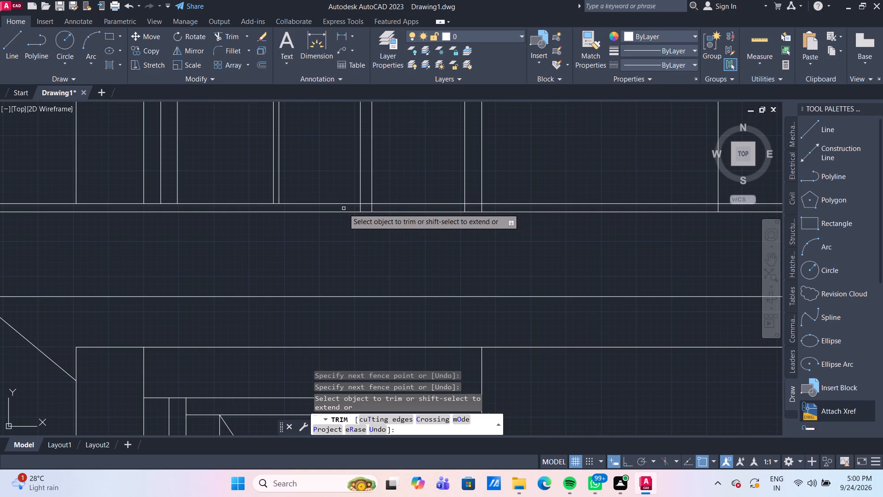
pyautogui.moveTo(344, 208); pyautogui.dragTo(357, 212)
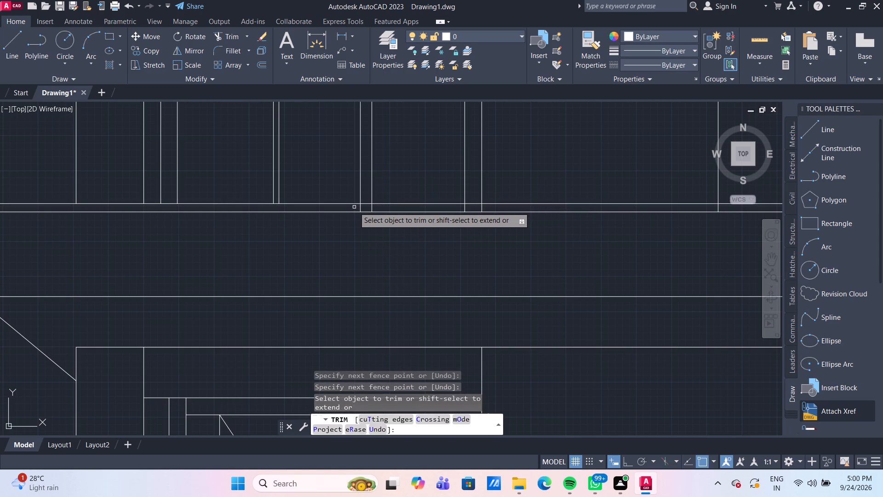
pyautogui.moveTo(354, 207); pyautogui.dragTo(363, 212)
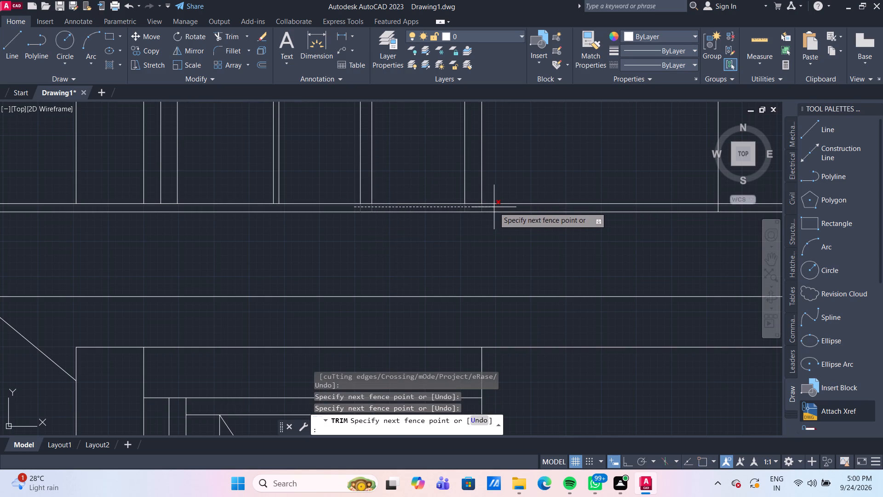
pyautogui.click(495, 208)
# Trim the remaining upper-floor wall and balcony verticals out of the thin strip, as far as the slab band's far end.
pyautogui.scroll(-2, 471, 247)
pyautogui.moveTo(464, 238); pyautogui.dragTo(290, 220, button='middle')
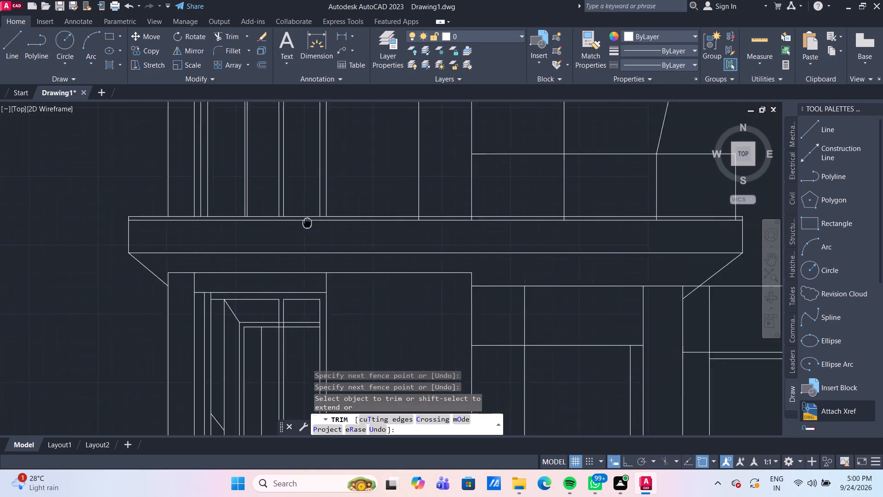
pyautogui.moveTo(290, 220); pyautogui.dragTo(236, 211, button='middle')
pyautogui.scroll(2, 357, 212)
pyautogui.moveTo(273, 231); pyautogui.dragTo(161, 256, button='middle')
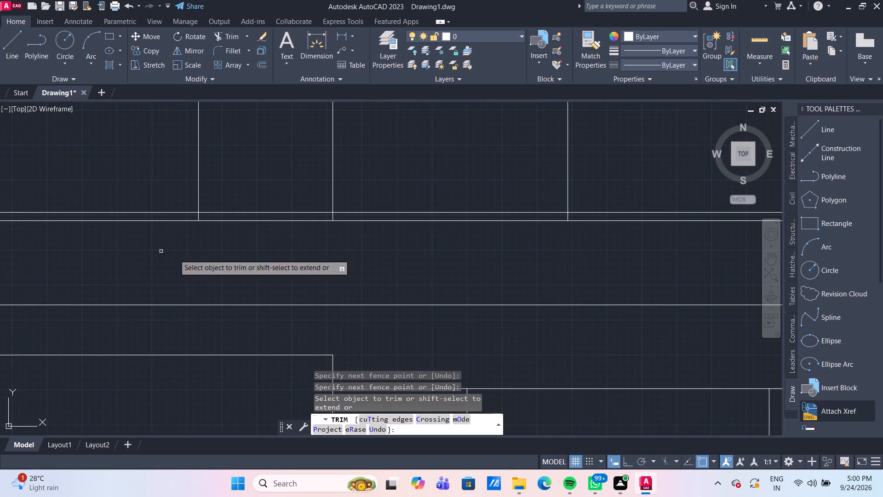
pyautogui.scroll(-1, 232, 255)
pyautogui.moveTo(275, 258); pyautogui.dragTo(203, 247, button='middle')
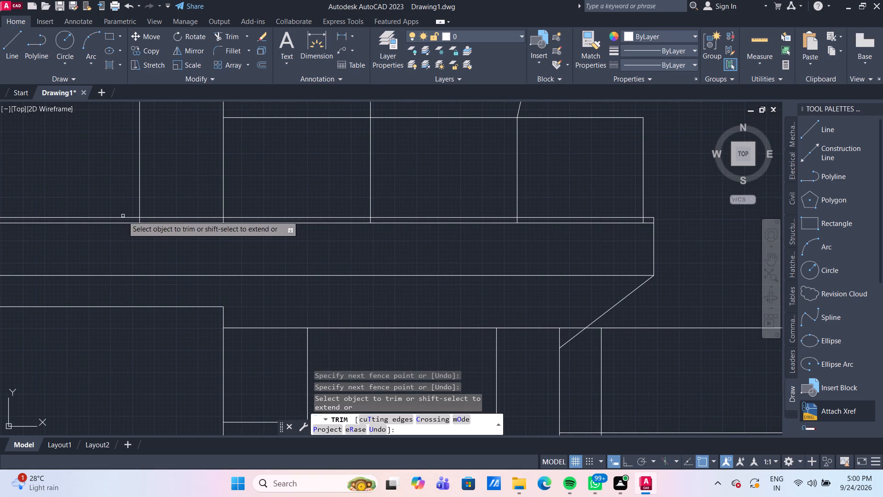
pyautogui.scroll(1, 127, 221)
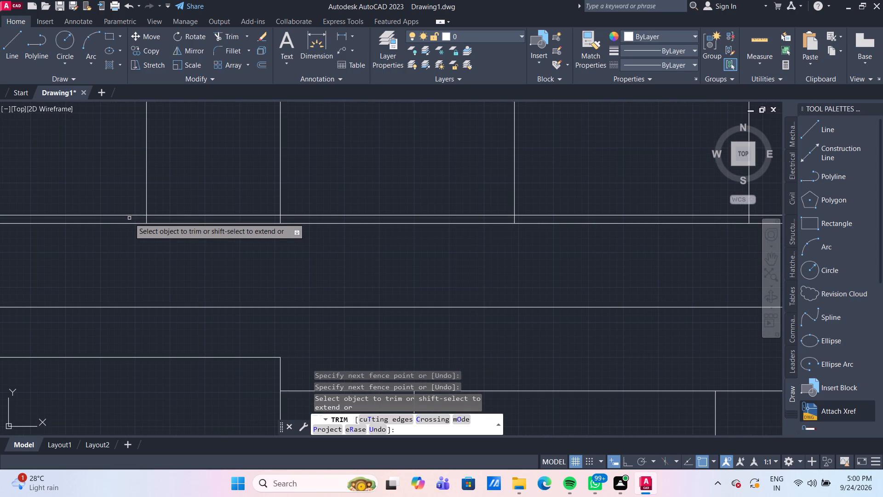
pyautogui.click(129, 218)
pyautogui.click(308, 220)
pyautogui.scroll(-2, 330, 243)
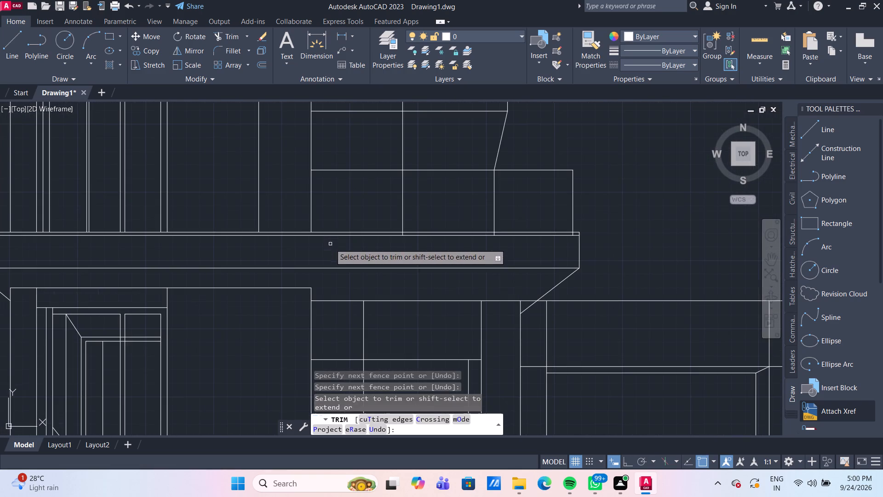
pyautogui.moveTo(367, 266); pyautogui.dragTo(154, 267, button='middle')
pyautogui.scroll(2, 230, 251)
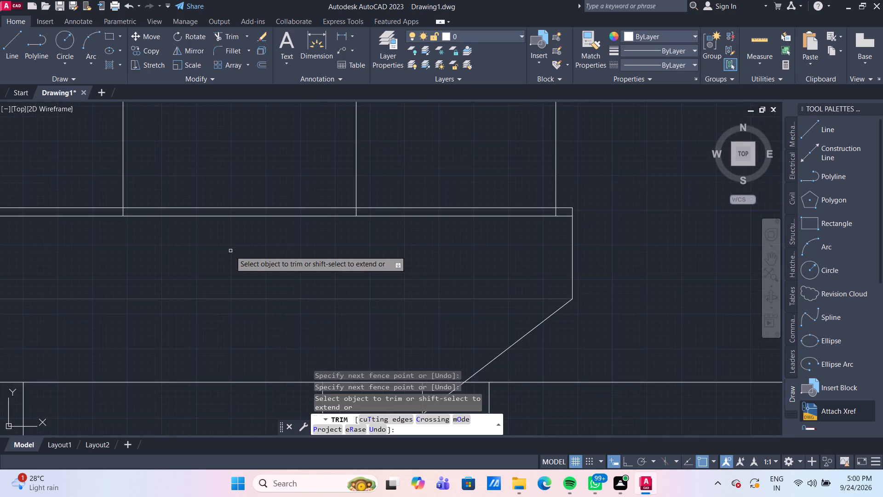
pyautogui.moveTo(231, 250); pyautogui.dragTo(183, 260, button='middle')
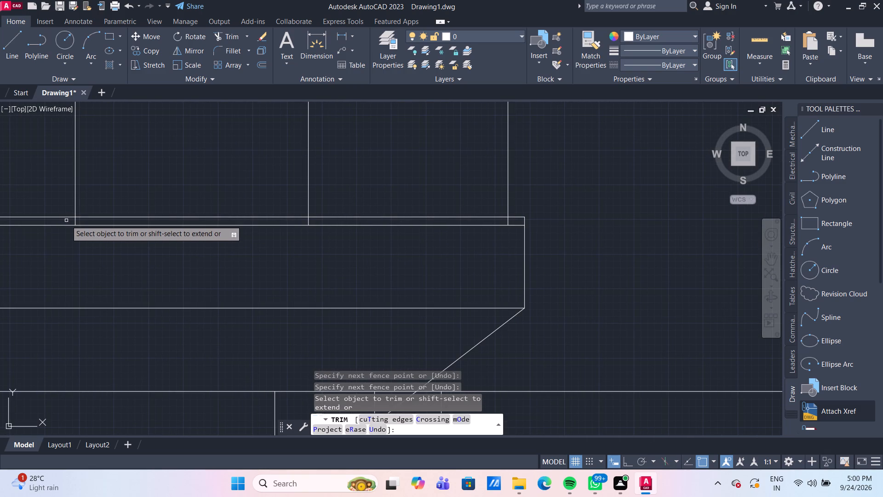
pyautogui.click(66, 220)
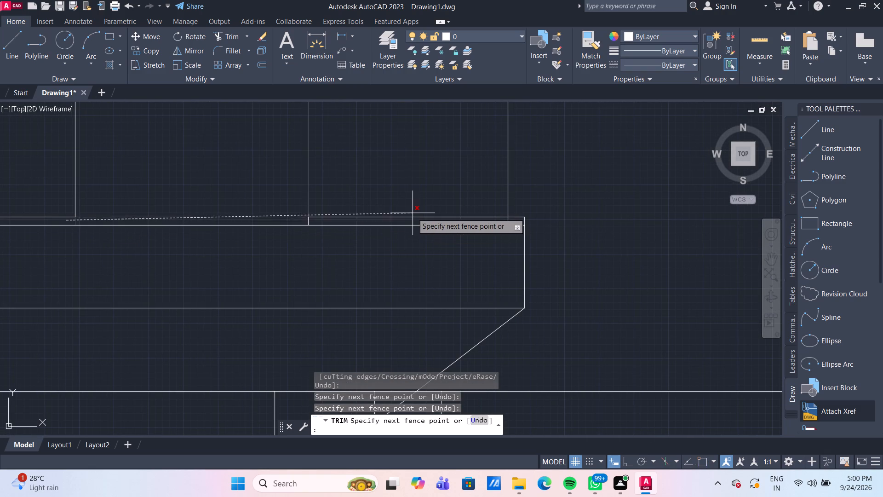
pyautogui.click(512, 221)
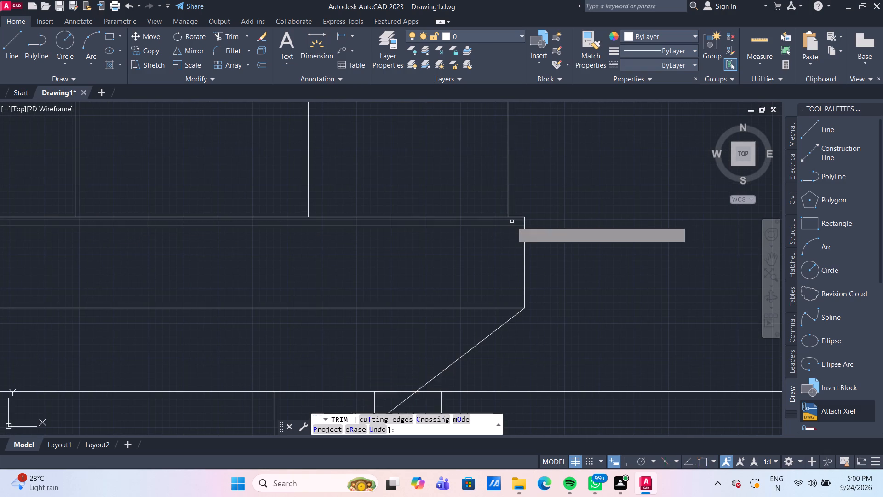
# Examine the whole elevation, including the slab band, upper balcony and ground-floor bays, and leave the Trim command.
pyautogui.scroll(-3, 512, 221)
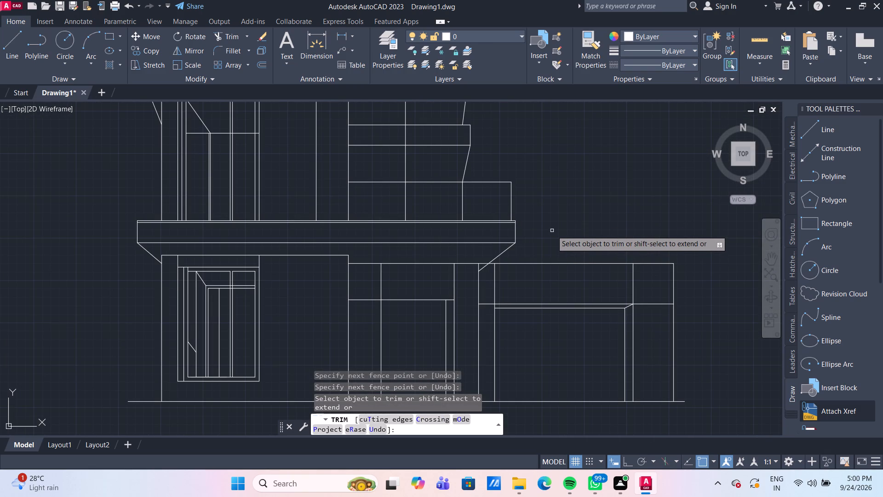
pyautogui.scroll(-1, 555, 232)
pyautogui.scroll(1, 562, 234)
pyautogui.moveTo(563, 234); pyautogui.dragTo(599, 233, button='middle')
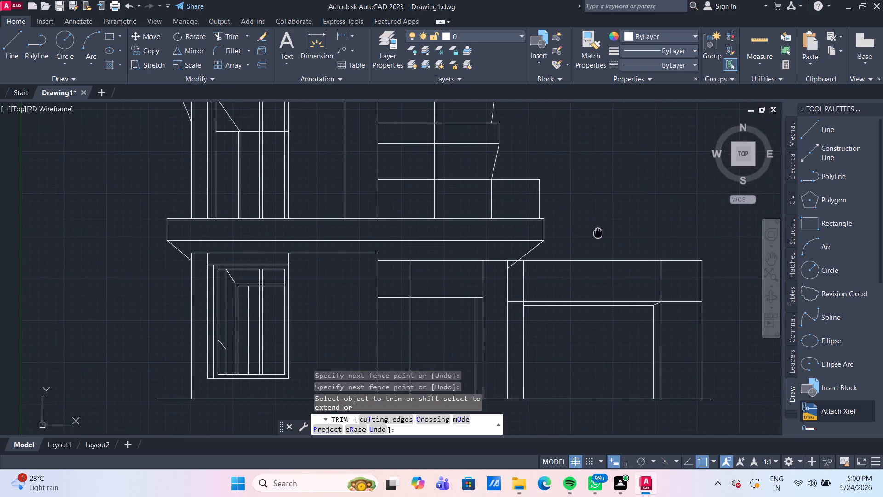
pyautogui.moveTo(599, 233); pyautogui.dragTo(605, 233, button='middle')
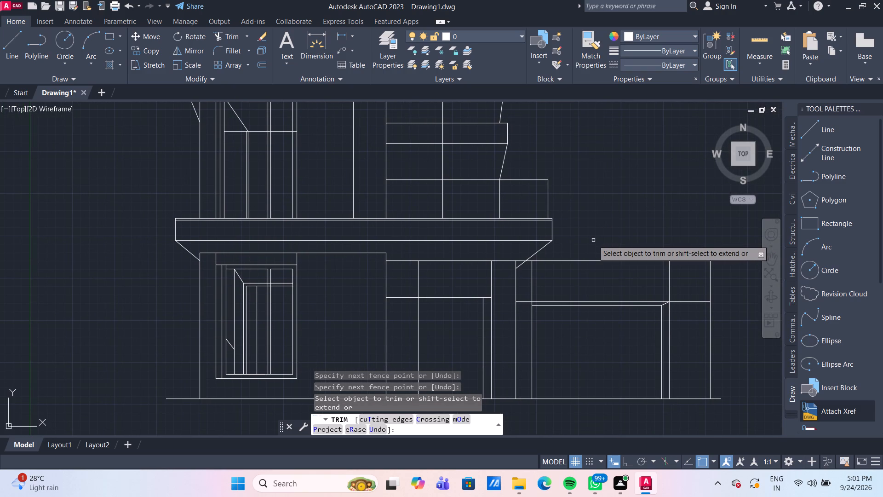
pyautogui.scroll(-1, 594, 286)
pyautogui.moveTo(599, 327); pyautogui.dragTo(595, 310, button='middle')
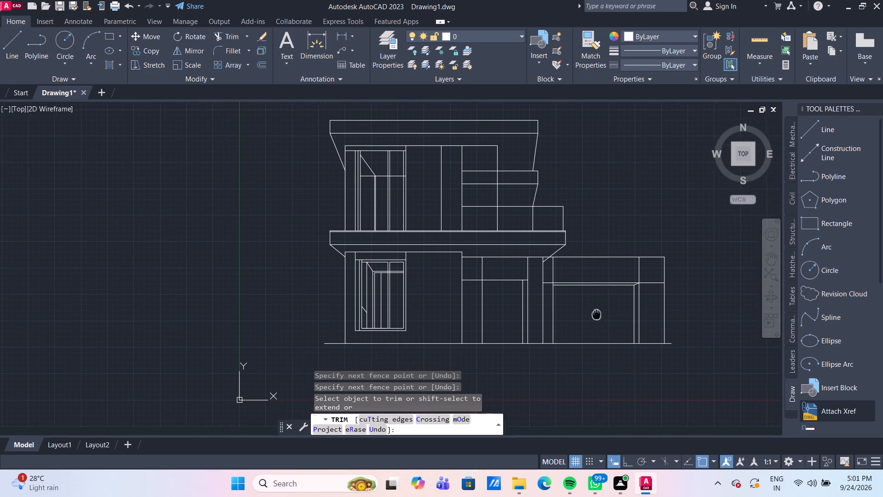
pyautogui.moveTo(595, 310); pyautogui.dragTo(549, 286, button='middle')
pyautogui.scroll(-1, 567, 283)
pyautogui.scroll(2, 552, 293)
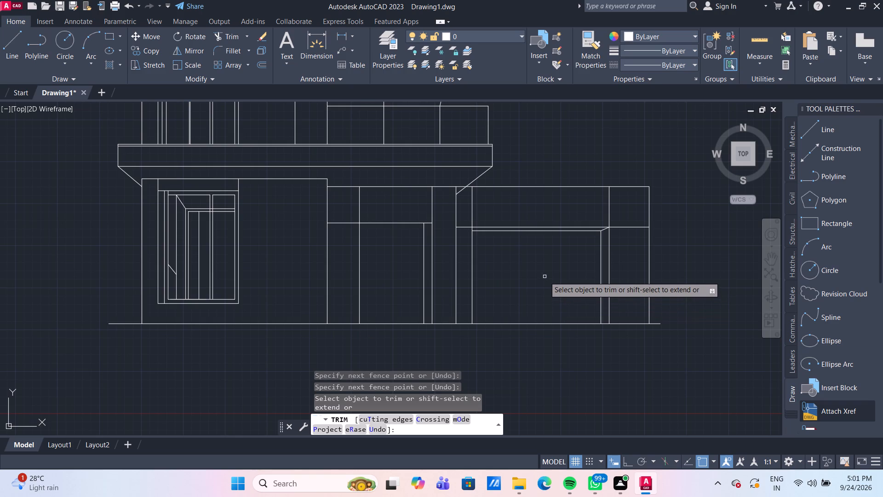
pyautogui.scroll(-2, 545, 277)
pyautogui.scroll(1, 530, 191)
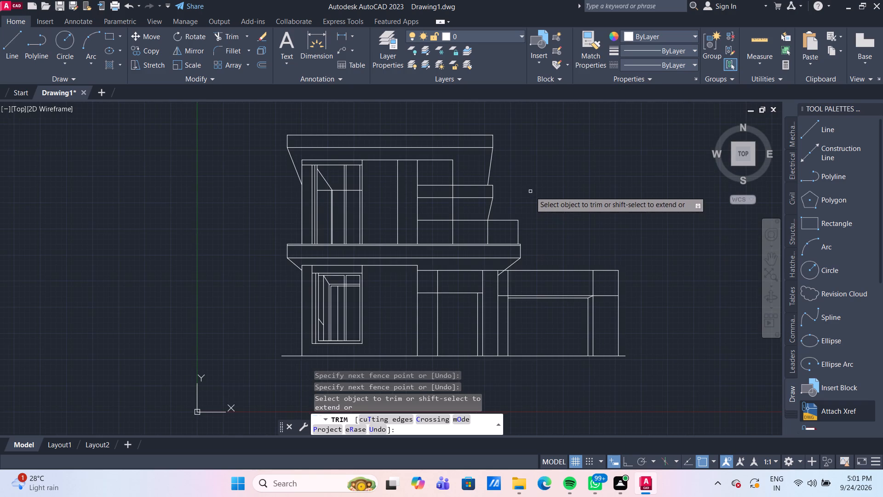
pyautogui.scroll(2, 466, 214)
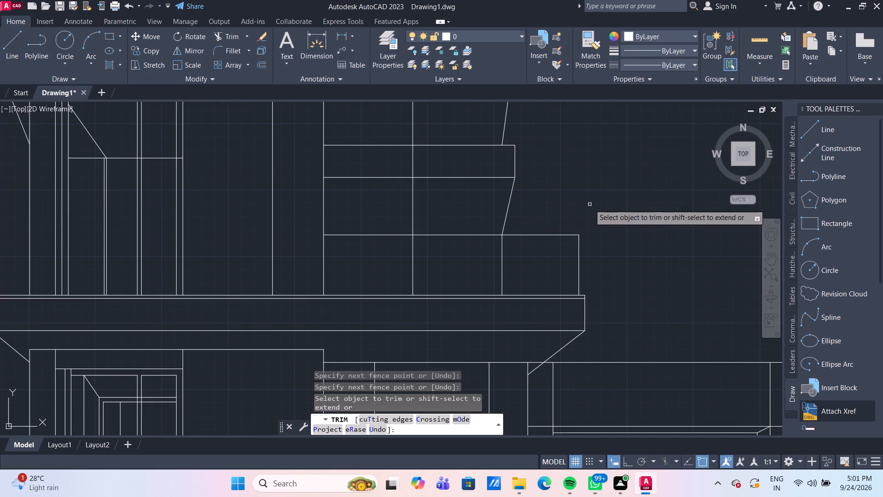
pyautogui.scroll(-2, 590, 204)
pyautogui.moveTo(590, 204); pyautogui.dragTo(611, 196, button='middle')
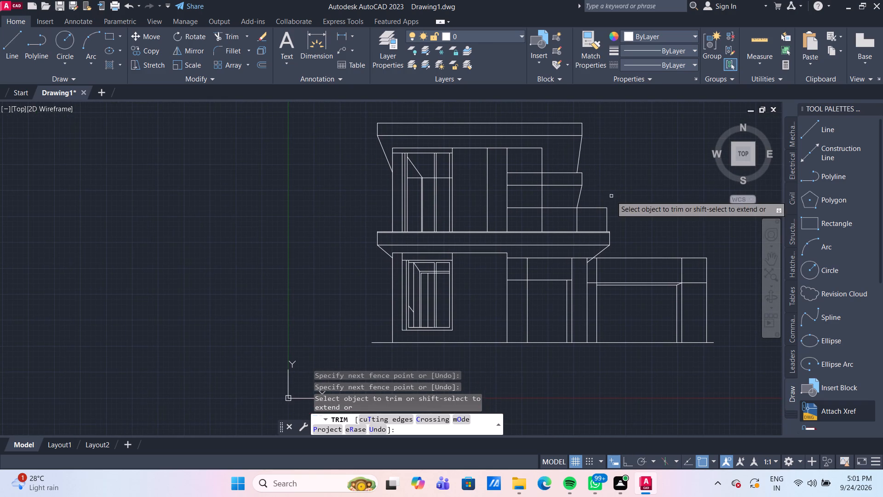
pyautogui.press('Escape')
pyautogui.moveTo(628, 203); pyautogui.dragTo(518, 199, button='middle')
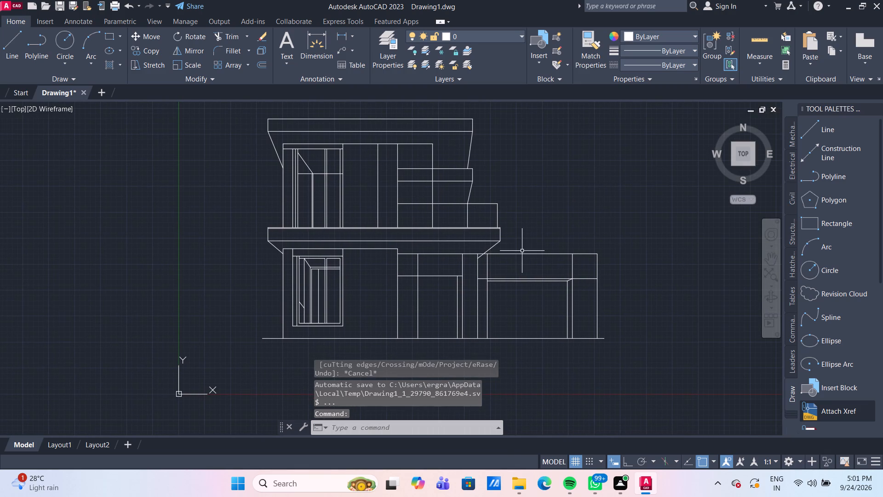
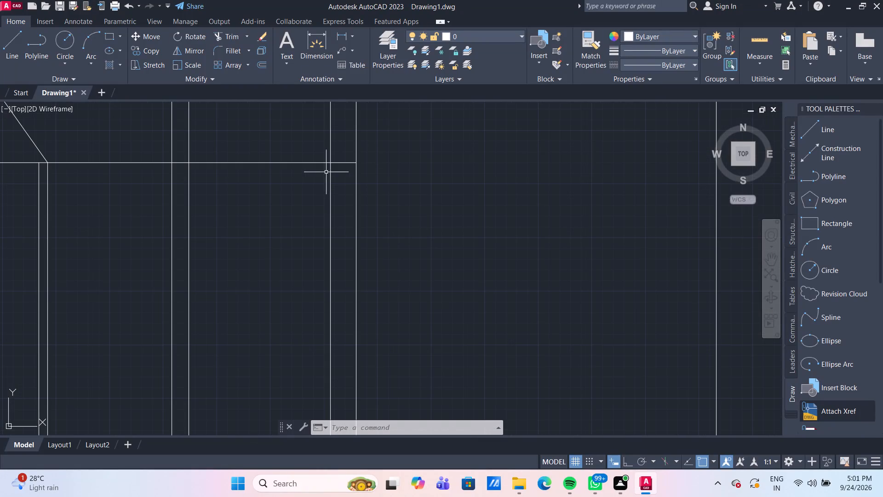
# Trim the short end of the upper-floor opening's horizontal line where it runs between the two closely spaced jamb verticals.
pyautogui.scroll(-2, 344, 176)
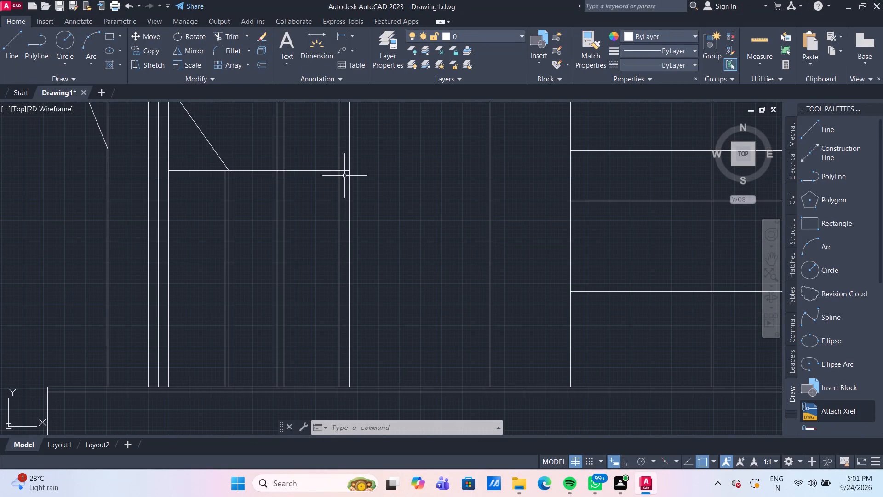
pyautogui.write('tr')
pyautogui.press('Return')
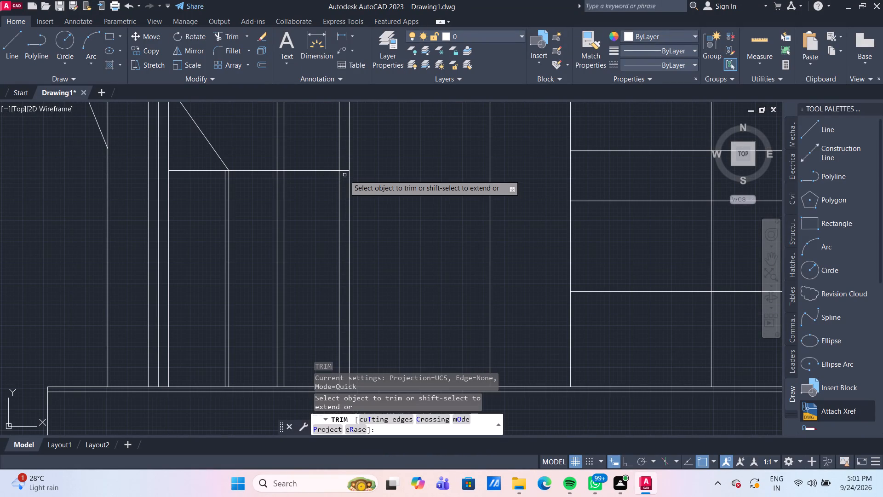
pyautogui.click(345, 172)
pyautogui.scroll(-1, 376, 185)
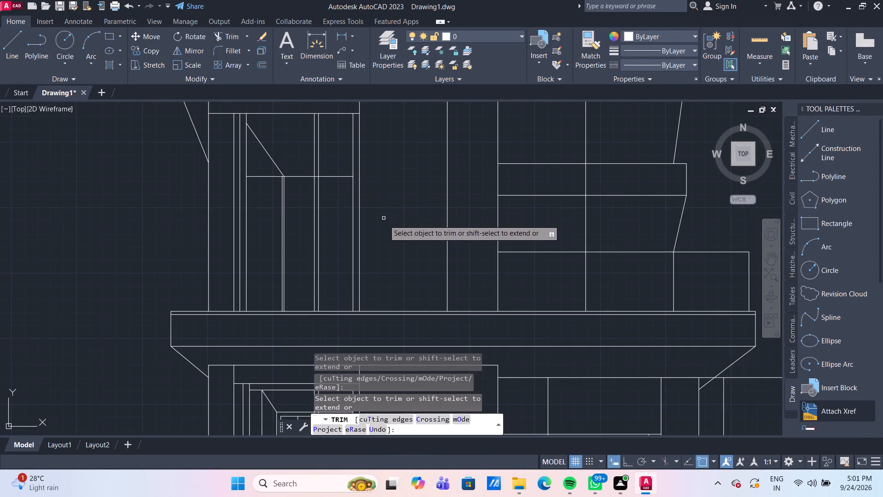
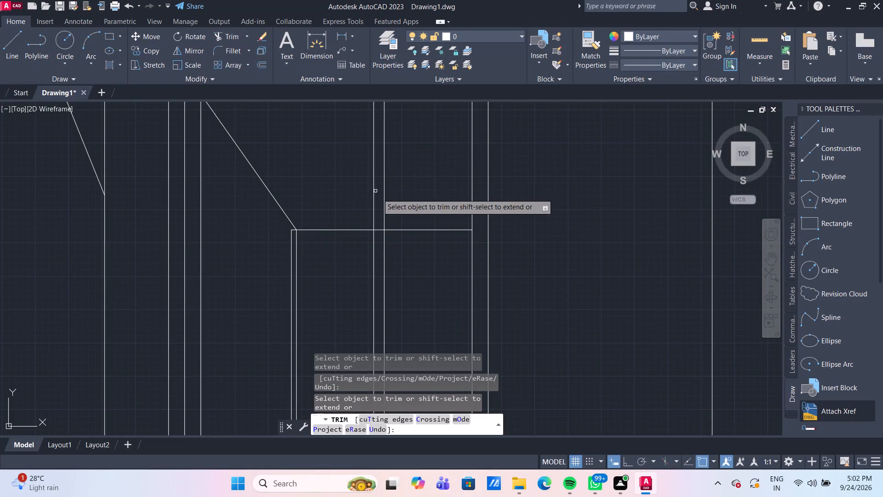
# Stretch the lower end of the upper-floor opening's diagonal line to the outer jamb vertical's top corner on the horizontal line.
pyautogui.scroll(-2, 415, 199)
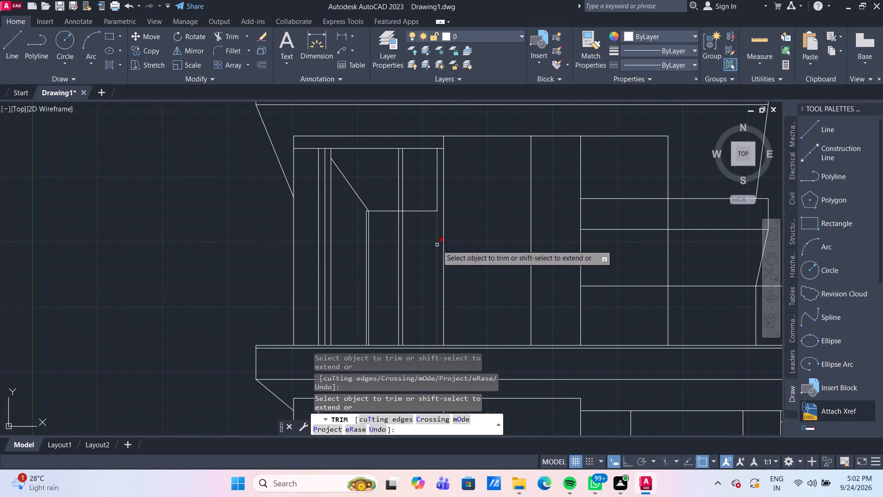
pyautogui.scroll(1, 414, 223)
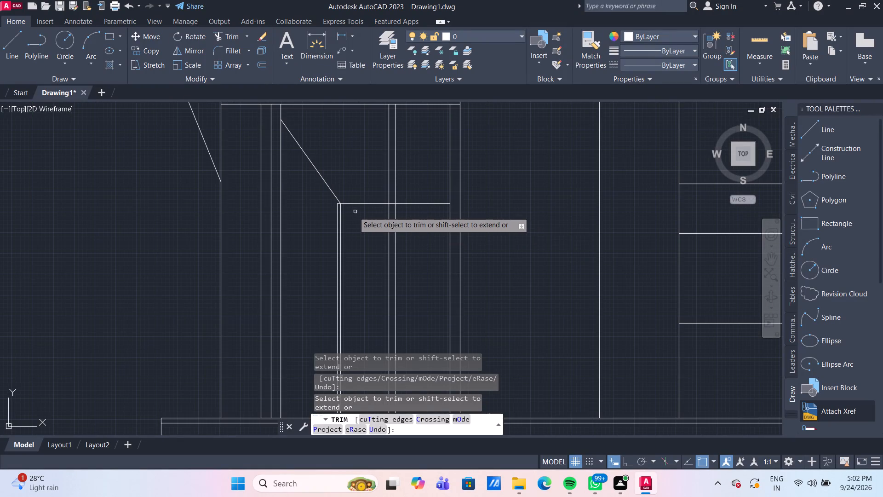
pyautogui.scroll(2, 353, 212)
pyautogui.moveTo(352, 212); pyautogui.dragTo(382, 227, button='middle')
pyautogui.press('Escape')
pyautogui.scroll(-3, 385, 230)
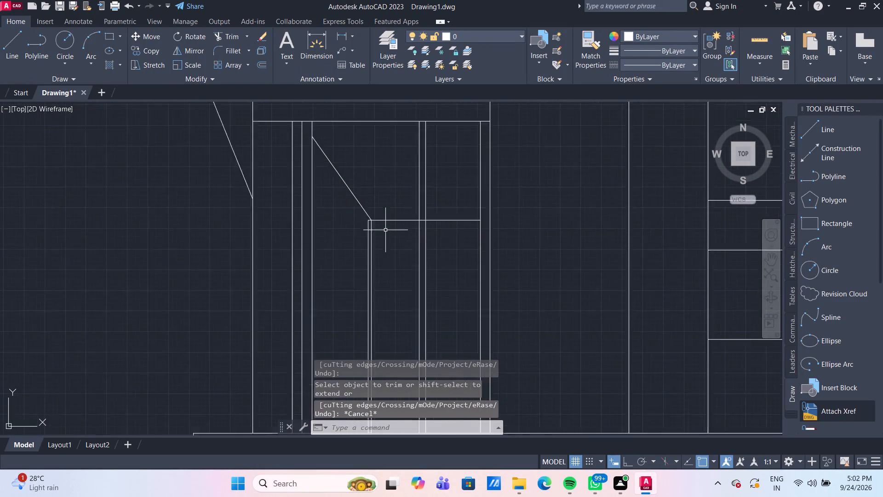
pyautogui.scroll(2, 388, 244)
pyautogui.scroll(3, 367, 199)
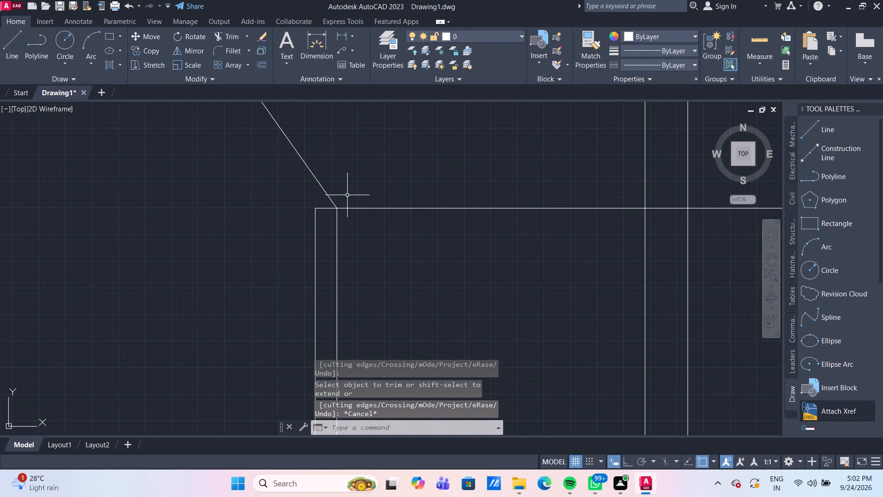
pyautogui.click(327, 196)
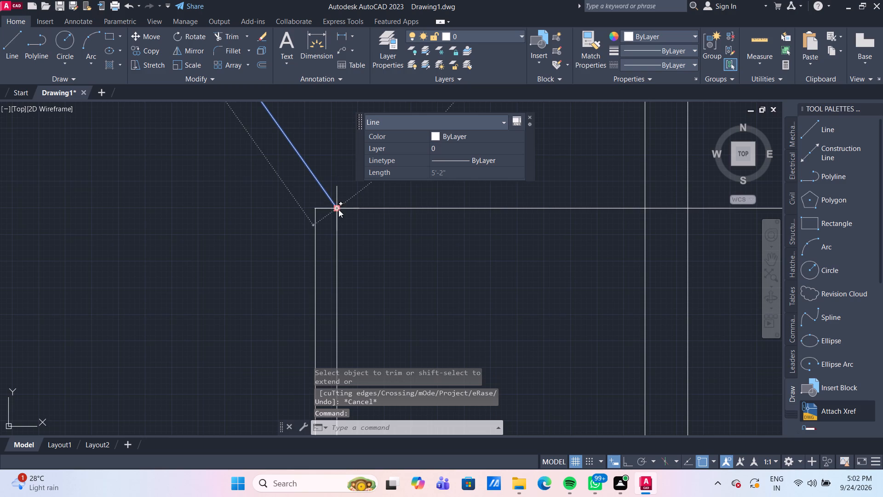
pyautogui.click(338, 209)
pyautogui.click(319, 208)
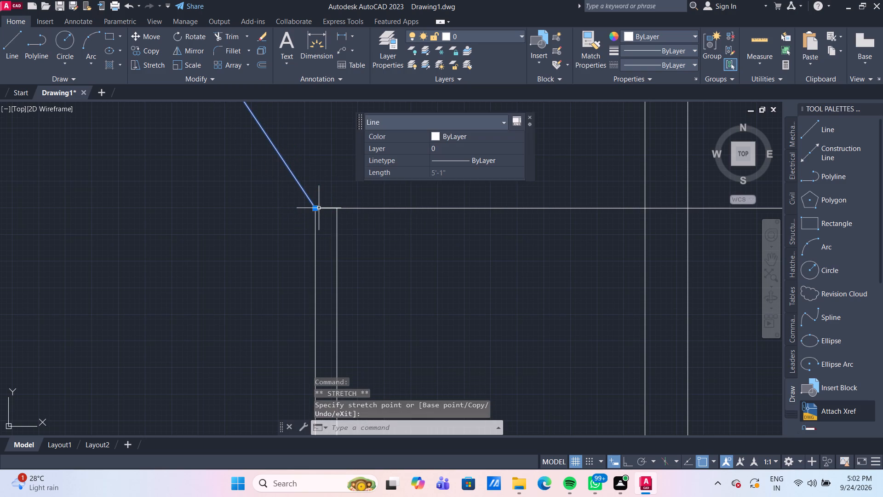
pyautogui.press('Escape')
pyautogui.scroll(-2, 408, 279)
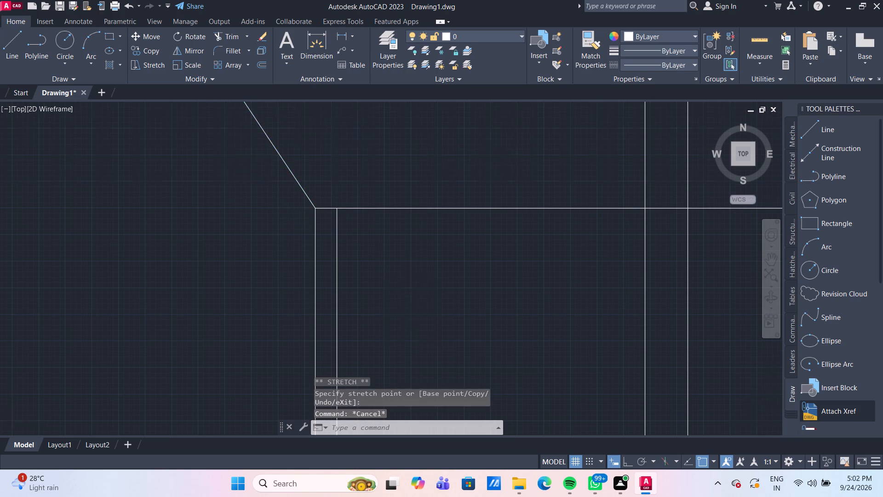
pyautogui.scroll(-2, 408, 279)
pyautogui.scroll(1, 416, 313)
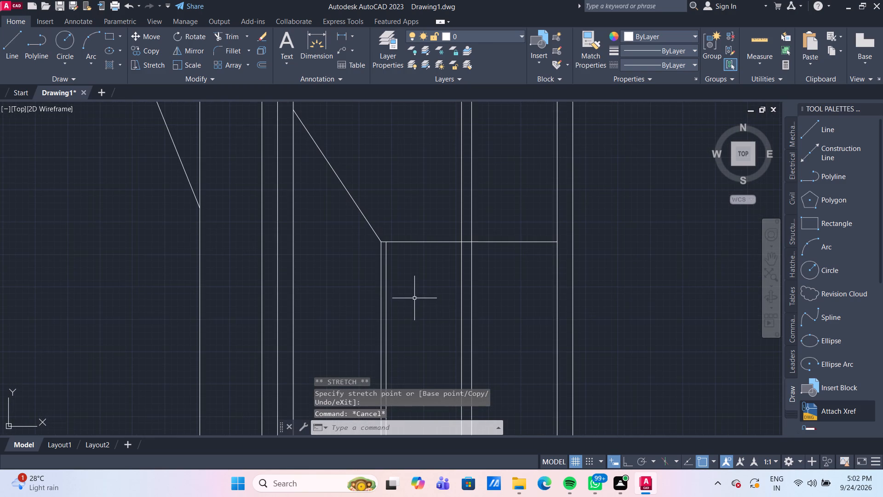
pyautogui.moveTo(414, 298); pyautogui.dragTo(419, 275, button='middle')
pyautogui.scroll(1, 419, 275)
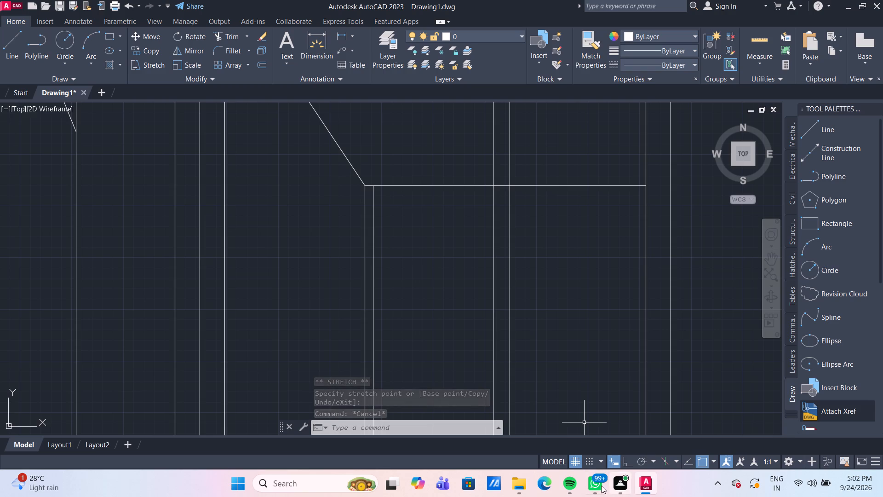
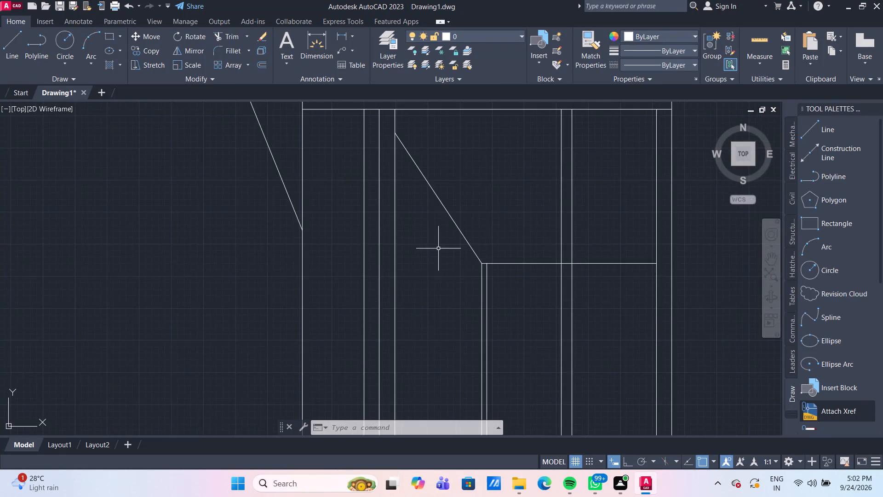
# Copy the upper-floor opening's diagonal line, using its lower end at the inner horizontal line as the base point.
pyautogui.scroll(-3, 438, 248)
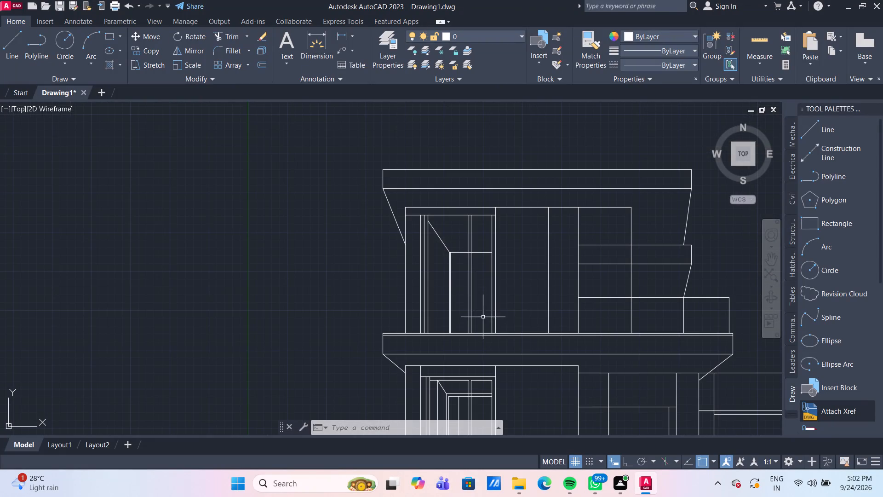
pyautogui.scroll(2, 447, 236)
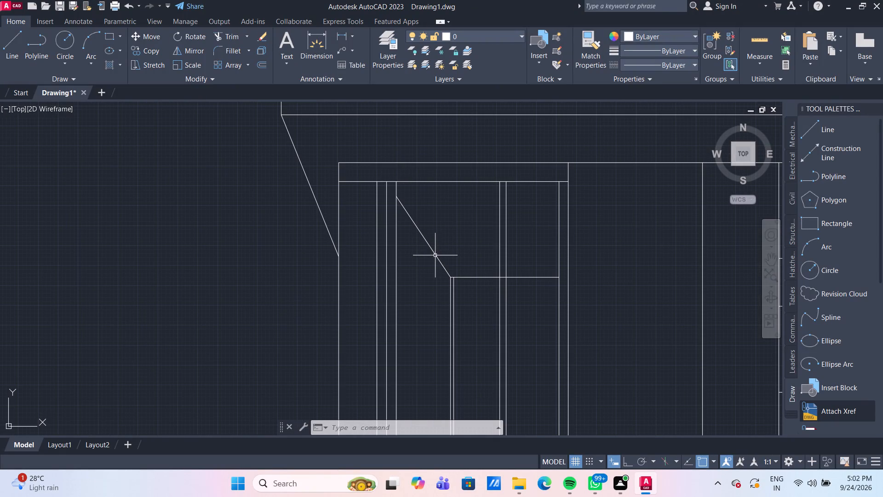
pyautogui.click(435, 255)
pyautogui.scroll(-3, 433, 276)
pyautogui.moveTo(437, 291); pyautogui.dragTo(433, 276, button='middle')
pyautogui.scroll(1, 428, 274)
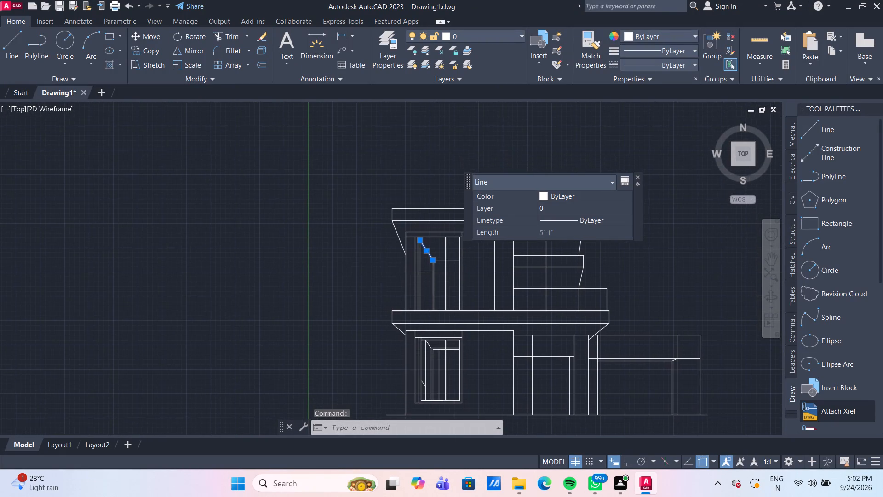
pyautogui.scroll(2, 428, 274)
pyautogui.write('co')
pyautogui.press('Return')
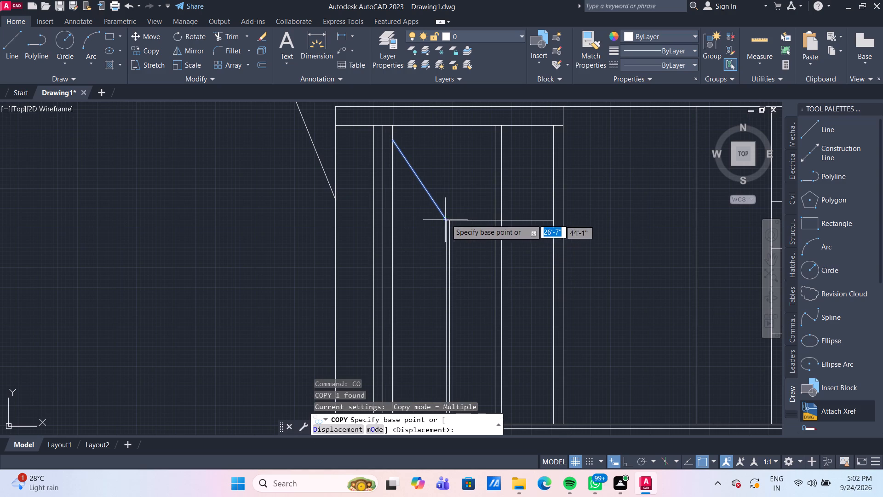
pyautogui.click(447, 219)
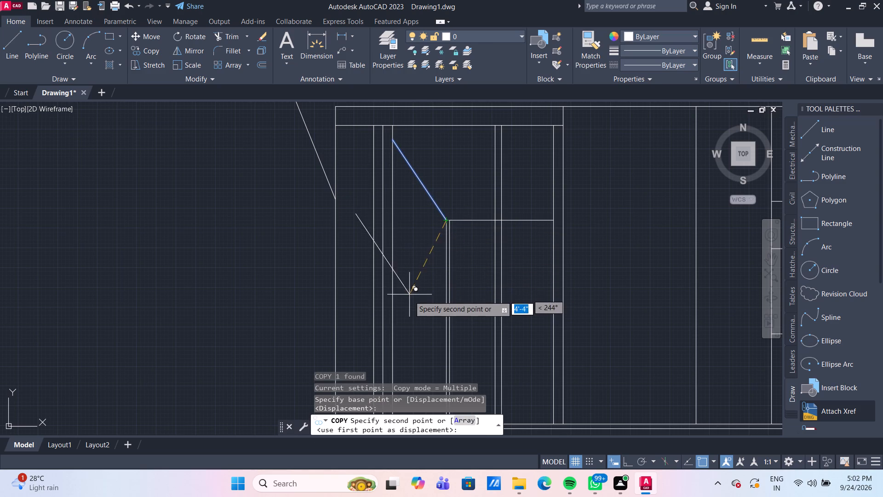
pyautogui.scroll(-2, 432, 306)
pyautogui.moveTo(434, 301); pyautogui.dragTo(369, 243, button='middle')
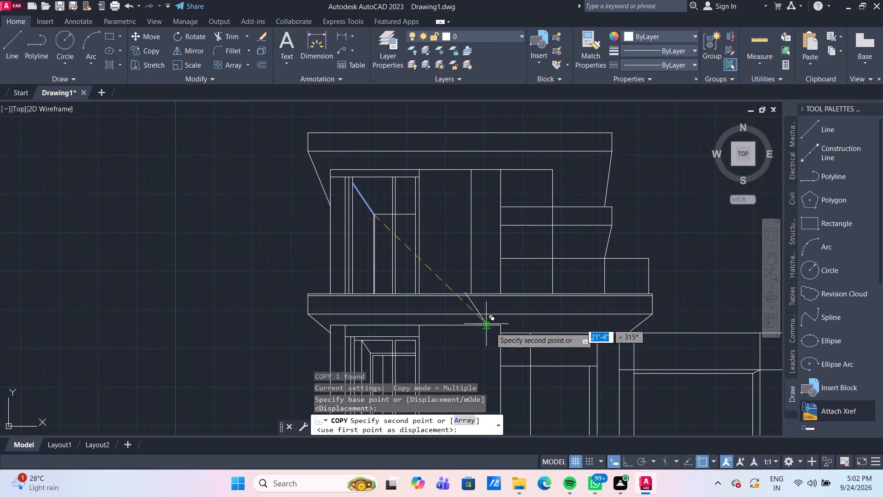
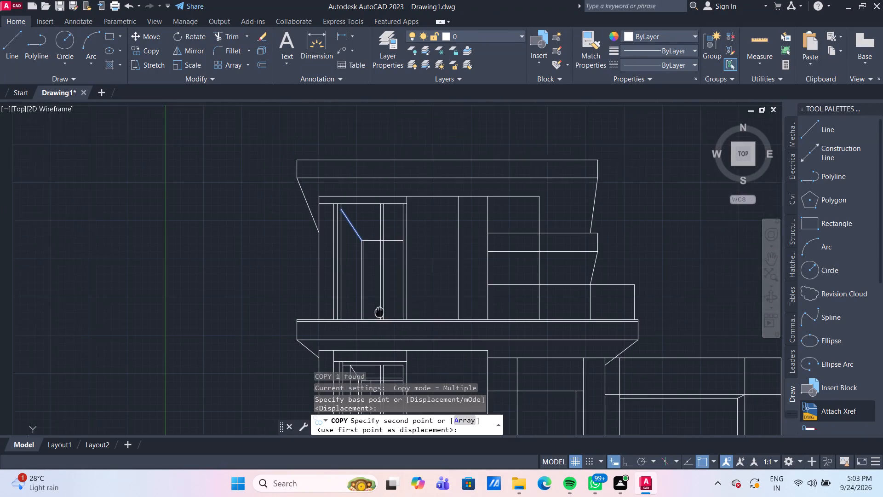
# Place the copied diagonal lower in the upper-floor opening, about 4'-11" from the base point at 252°.
pyautogui.scroll(2, 331, 276)
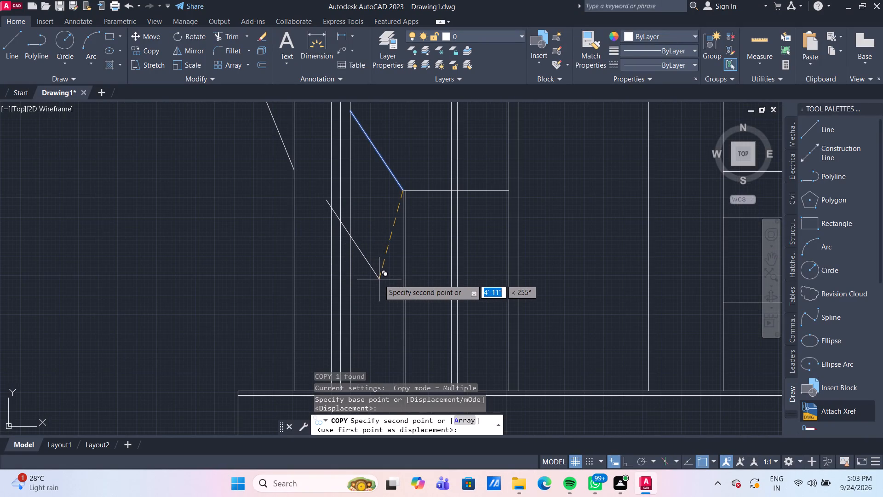
pyautogui.scroll(-1, 377, 303)
pyautogui.moveTo(377, 306); pyautogui.dragTo(359, 281, button='middle')
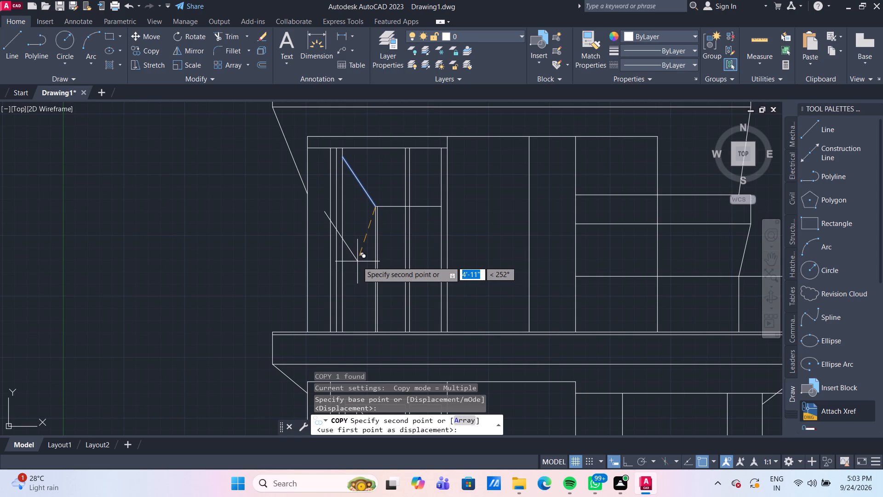
pyautogui.click(357, 261)
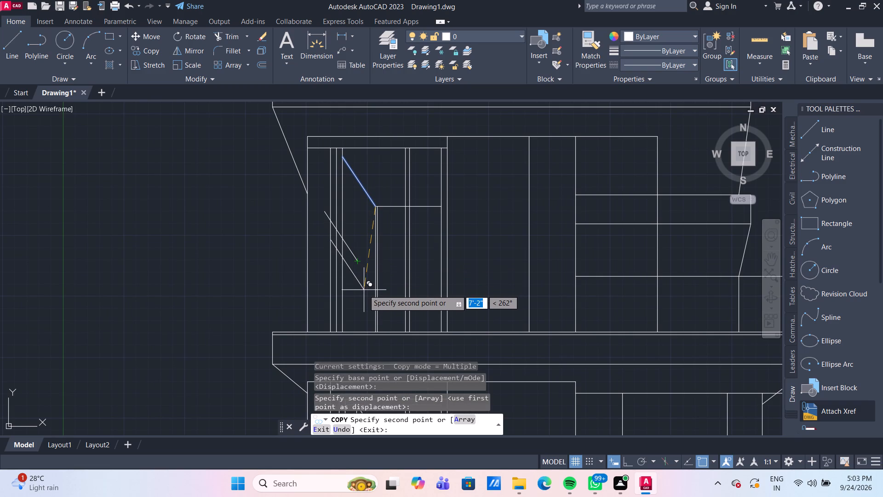
pyautogui.press('Escape')
# Draw a vertical line, with Ortho on, from the copied diagonal's lower end down to the top of the floor slab band.
pyautogui.press('l')
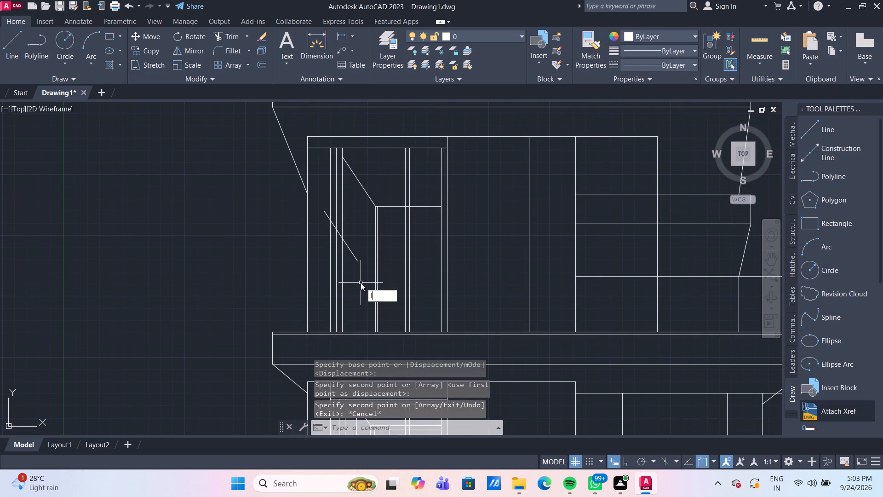
pyautogui.press('Return')
pyautogui.click(357, 265)
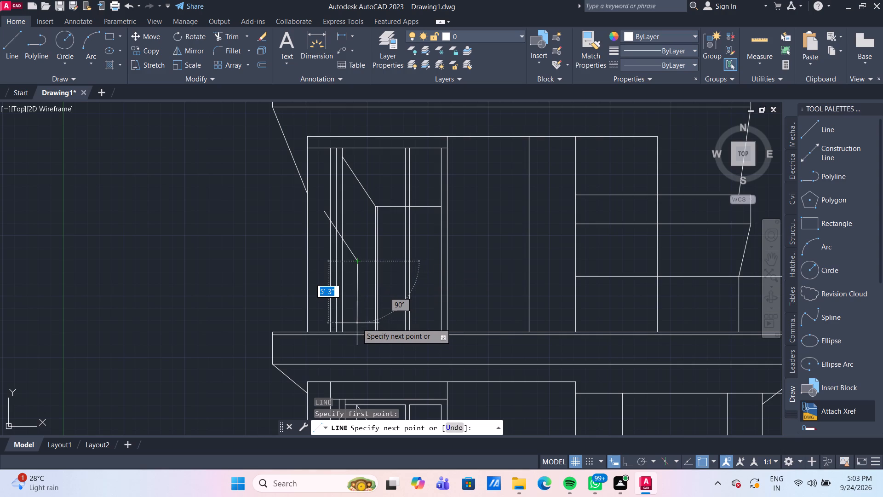
pyautogui.press('F8')
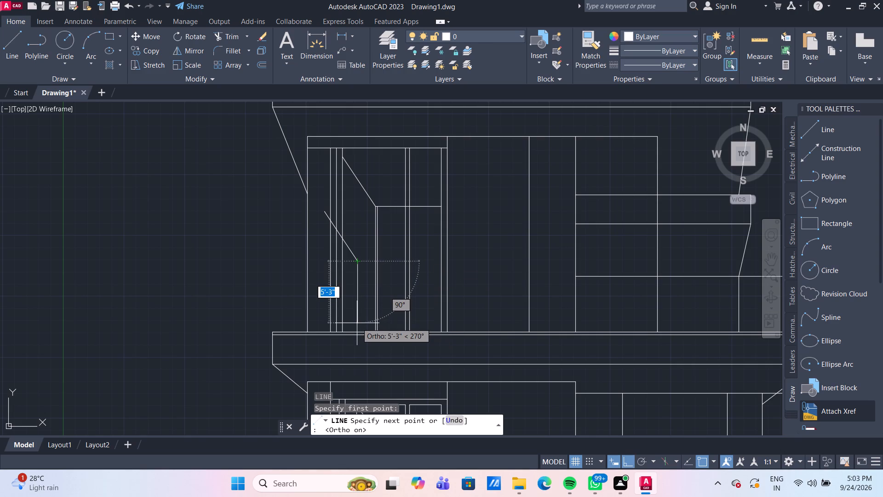
pyautogui.click(359, 329)
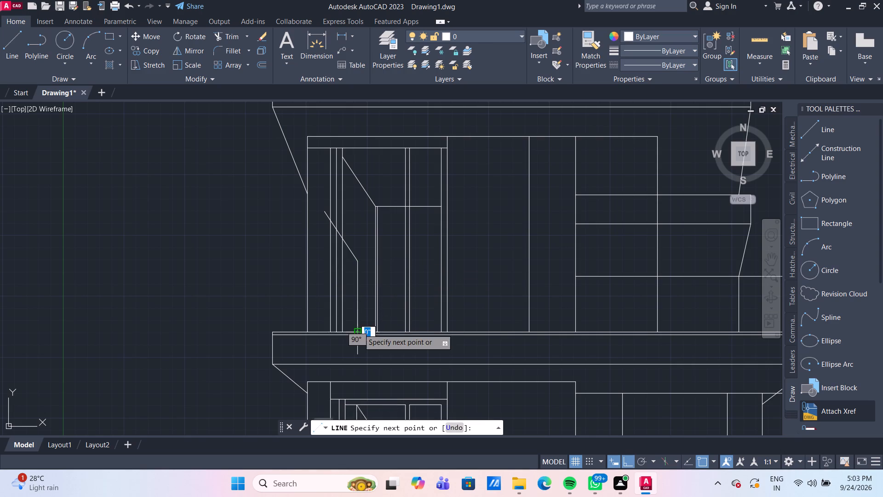
pyautogui.press('Escape')
# Trim the copied diagonal's upper part where it crosses the upper-floor opening's frame, back to the innermost vertical line.
pyautogui.scroll(2, 352, 241)
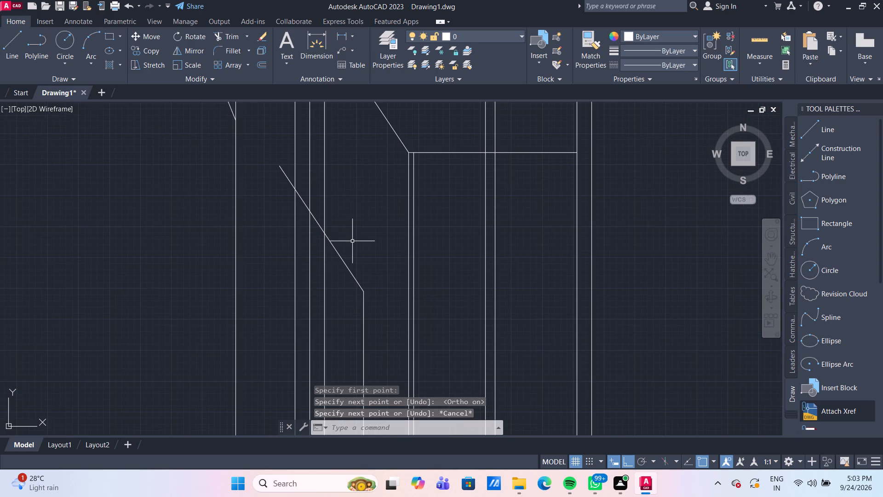
pyautogui.scroll(-1, 353, 234)
pyautogui.moveTo(358, 235); pyautogui.dragTo(384, 257, button='middle')
pyautogui.scroll(1, 384, 254)
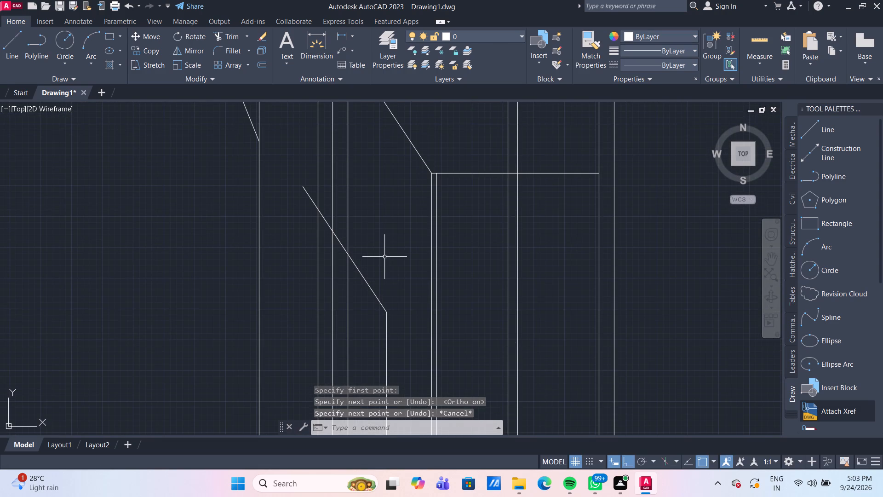
pyautogui.write('tr')
pyautogui.press('Return')
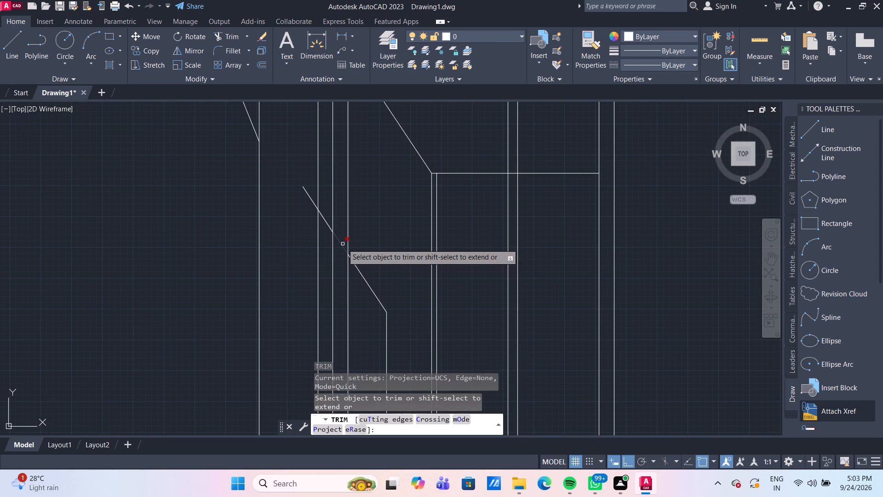
pyautogui.click(340, 243)
pyautogui.click(326, 224)
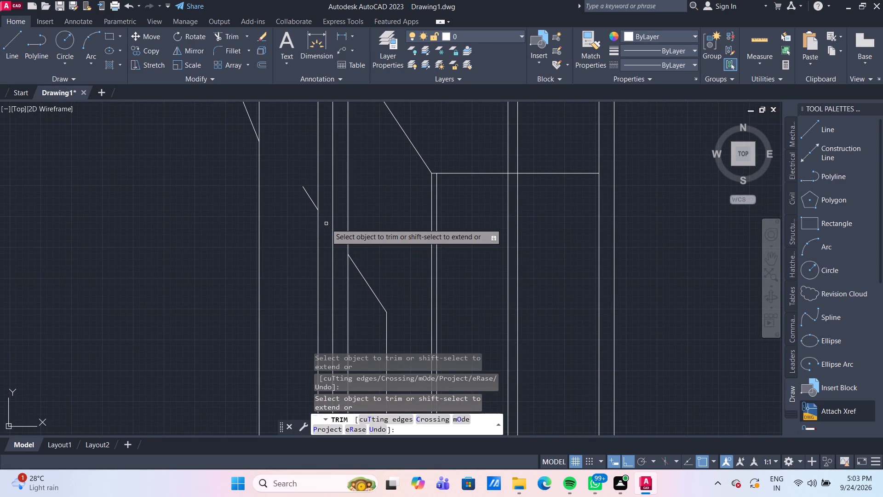
pyautogui.click(309, 198)
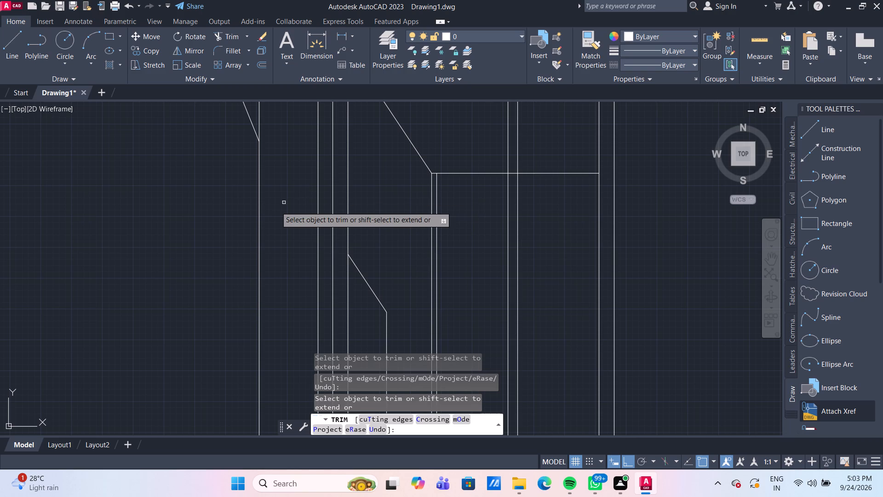
pyautogui.scroll(-4, 270, 211)
pyautogui.scroll(1, 469, 203)
pyautogui.scroll(-1, 498, 205)
pyautogui.moveTo(499, 234); pyautogui.dragTo(518, 201, button='middle')
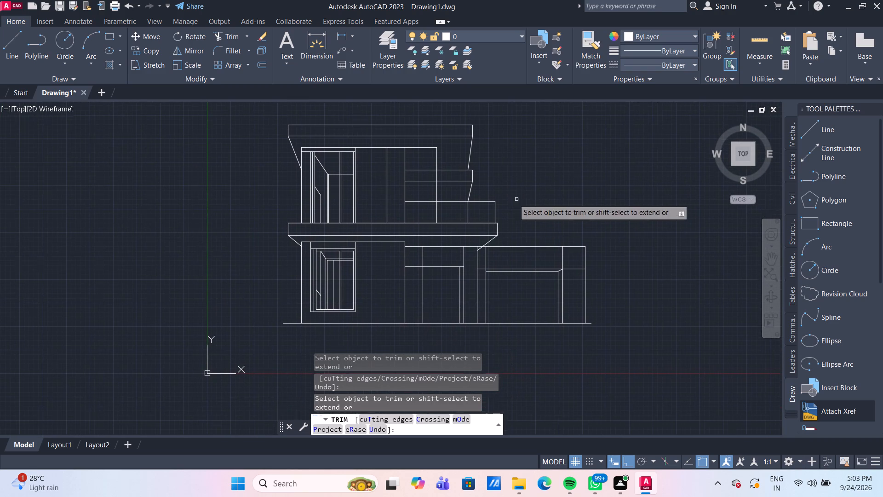
pyautogui.press('Escape')
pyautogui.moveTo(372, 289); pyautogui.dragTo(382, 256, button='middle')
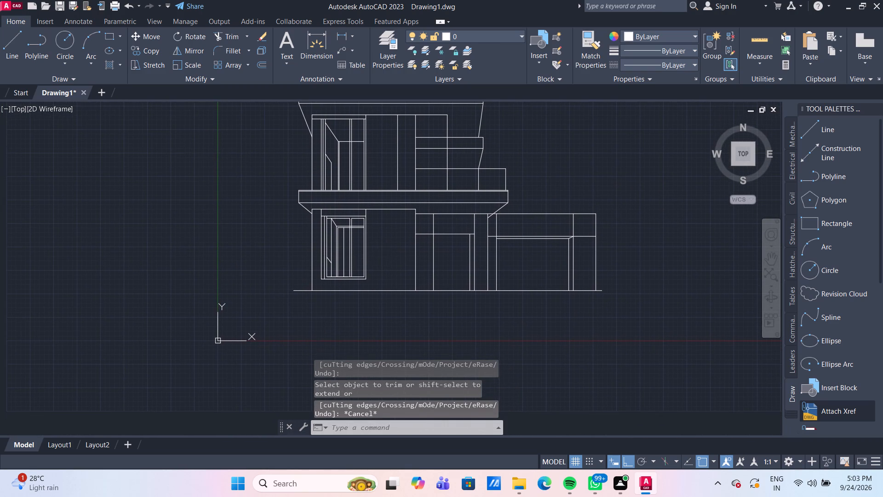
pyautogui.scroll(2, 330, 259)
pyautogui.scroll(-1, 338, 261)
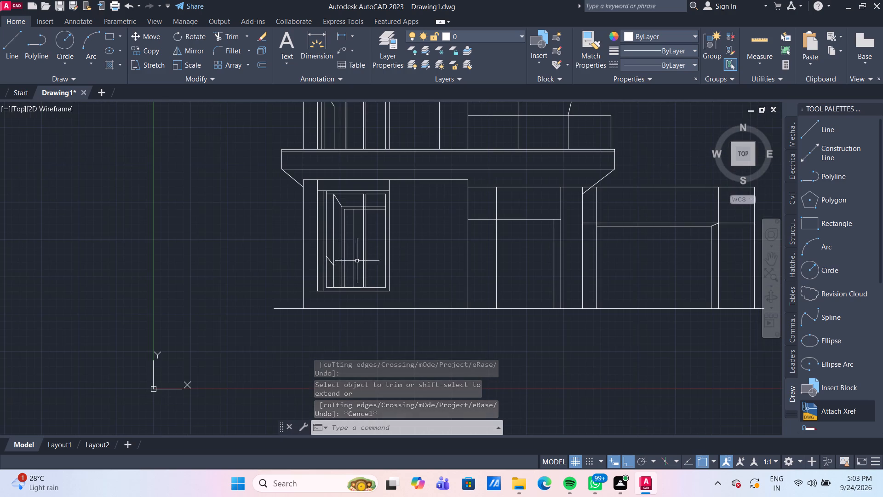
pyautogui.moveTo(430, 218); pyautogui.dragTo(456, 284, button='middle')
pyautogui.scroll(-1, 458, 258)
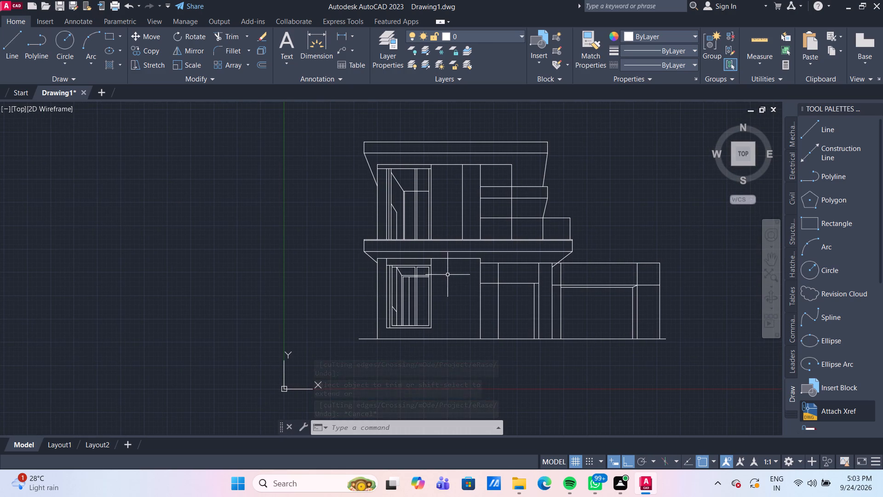
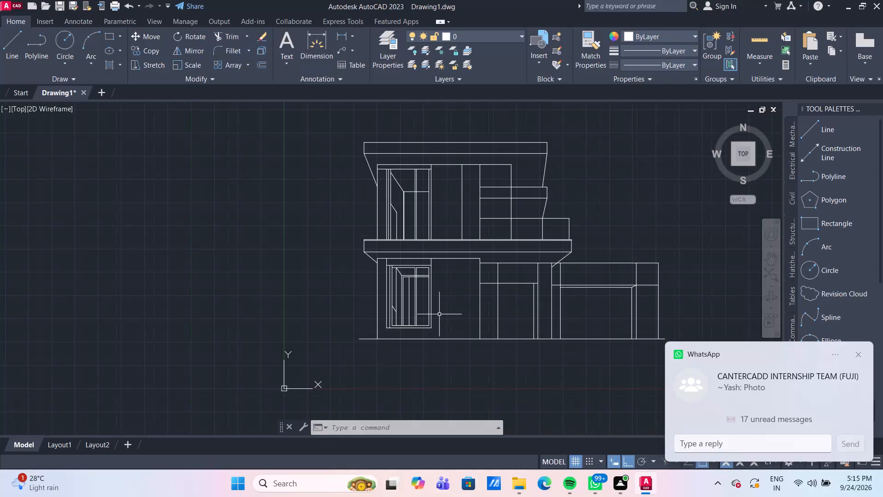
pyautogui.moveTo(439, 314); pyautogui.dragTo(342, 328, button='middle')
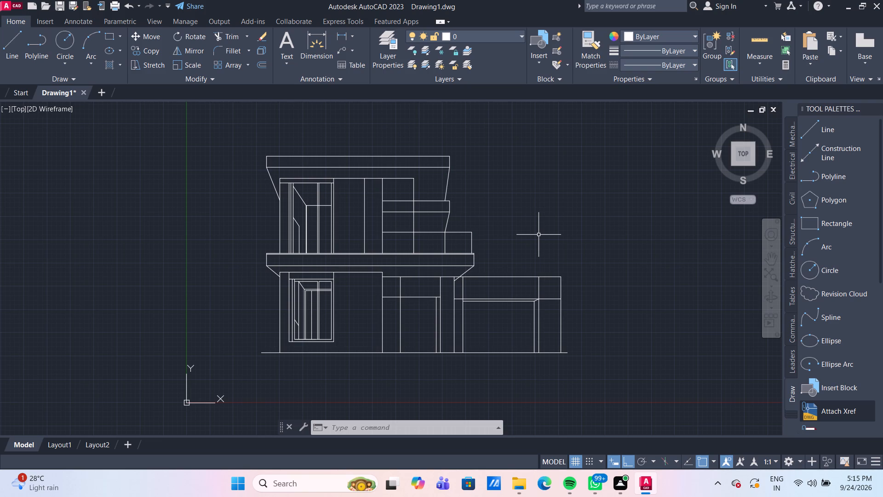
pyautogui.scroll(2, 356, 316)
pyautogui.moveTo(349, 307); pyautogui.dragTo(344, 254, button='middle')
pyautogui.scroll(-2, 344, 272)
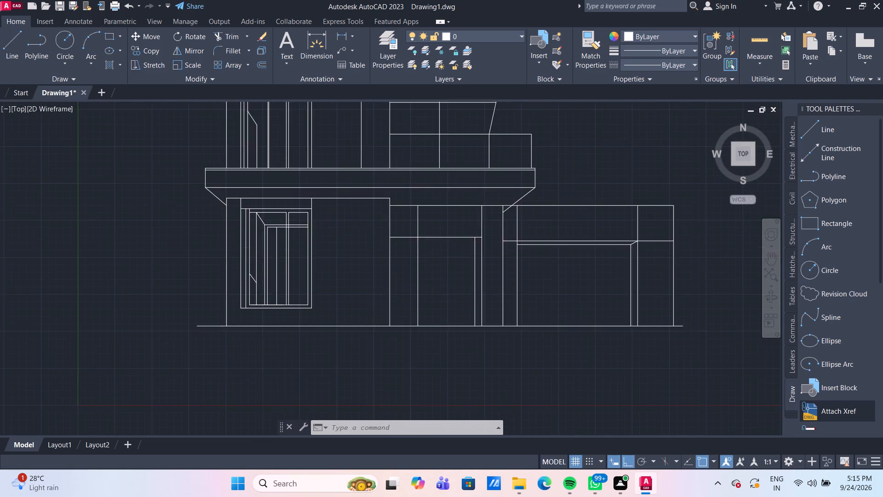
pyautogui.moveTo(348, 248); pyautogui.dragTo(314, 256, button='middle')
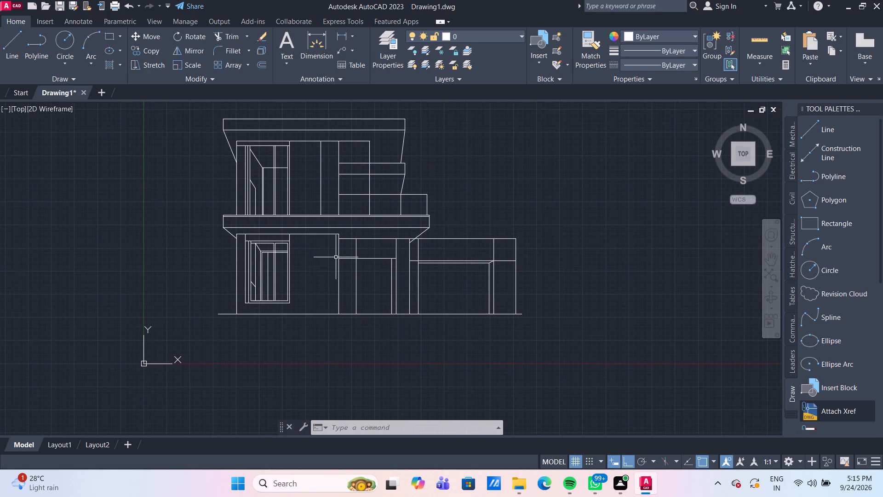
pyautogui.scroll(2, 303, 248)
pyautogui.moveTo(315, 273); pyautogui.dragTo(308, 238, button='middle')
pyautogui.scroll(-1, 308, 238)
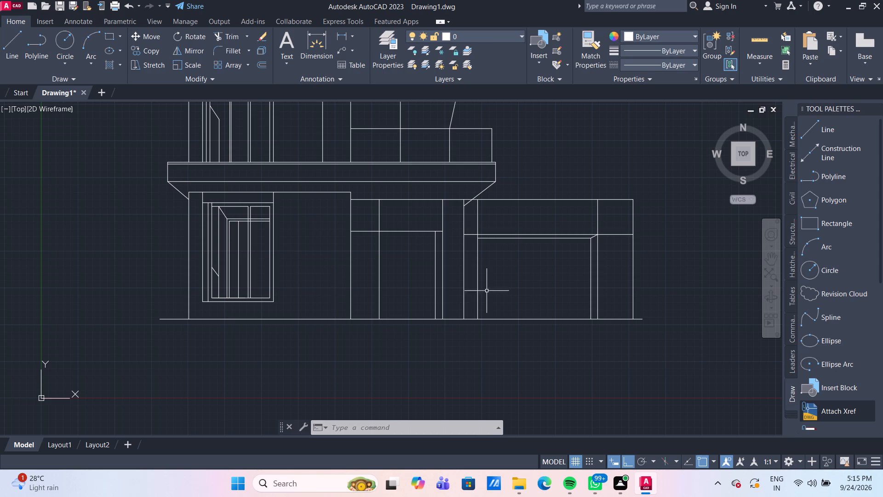
# With Ortho off, draw a slanted line about 9' up from the ground line inside the garage opening, continuing with a near-horizontal top line about 13' long.
pyautogui.scroll(2, 501, 280)
pyautogui.moveTo(503, 271); pyautogui.dragTo(361, 256, button='middle')
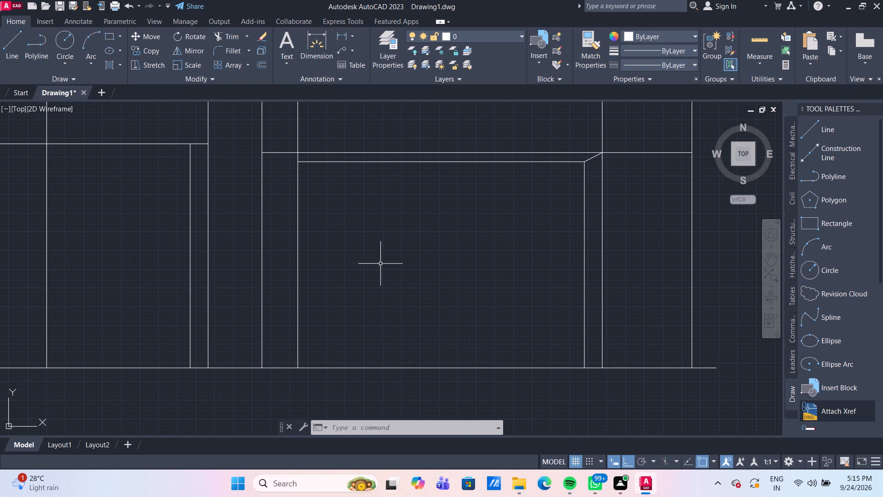
pyautogui.click(632, 464)
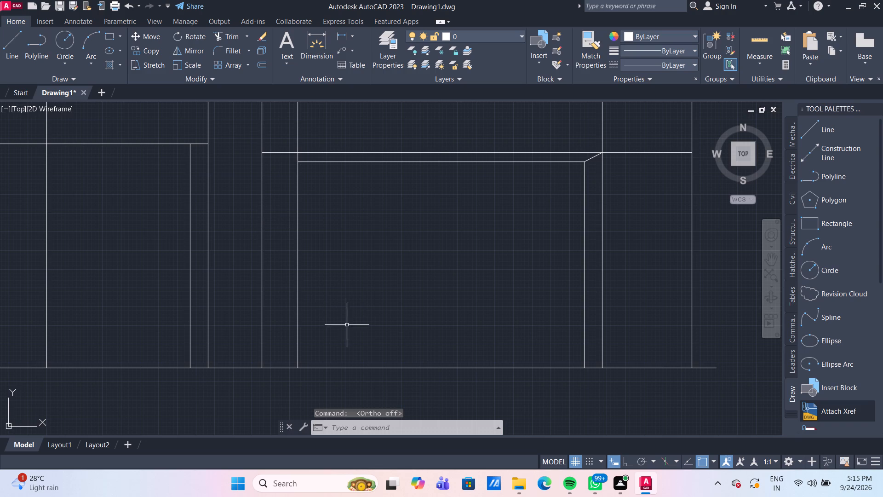
pyautogui.press('l')
pyautogui.press('Return')
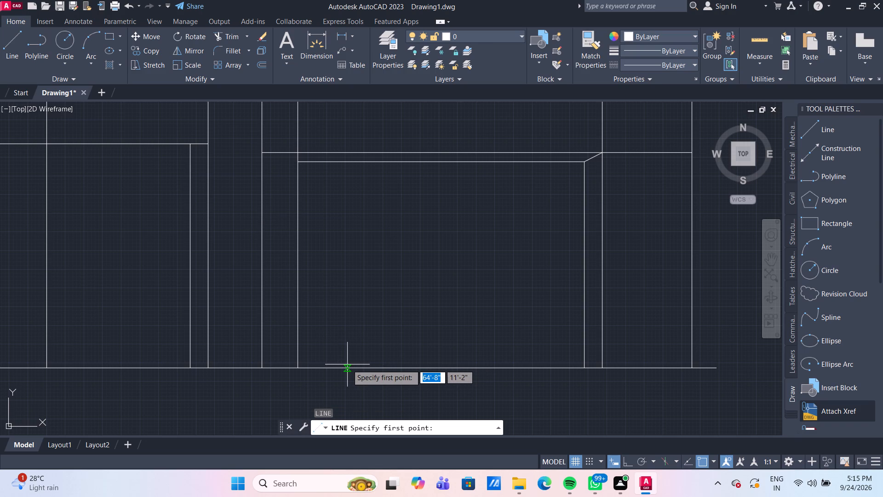
pyautogui.click(348, 369)
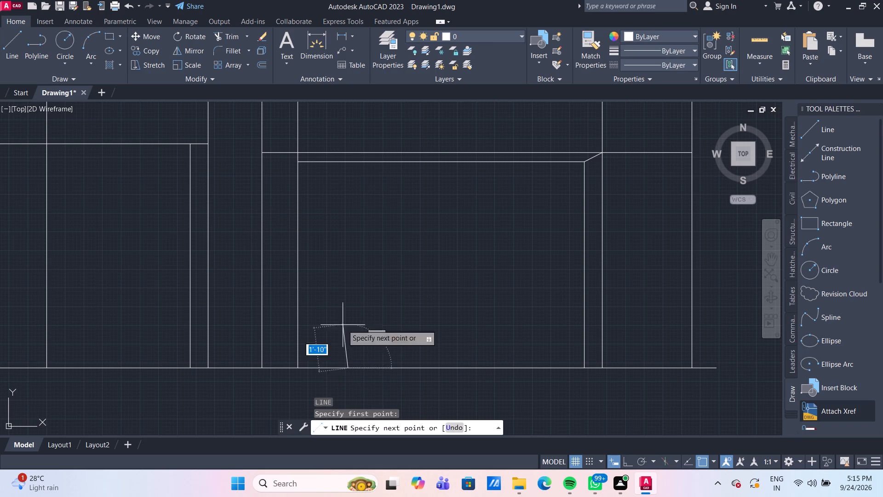
pyautogui.click(332, 208)
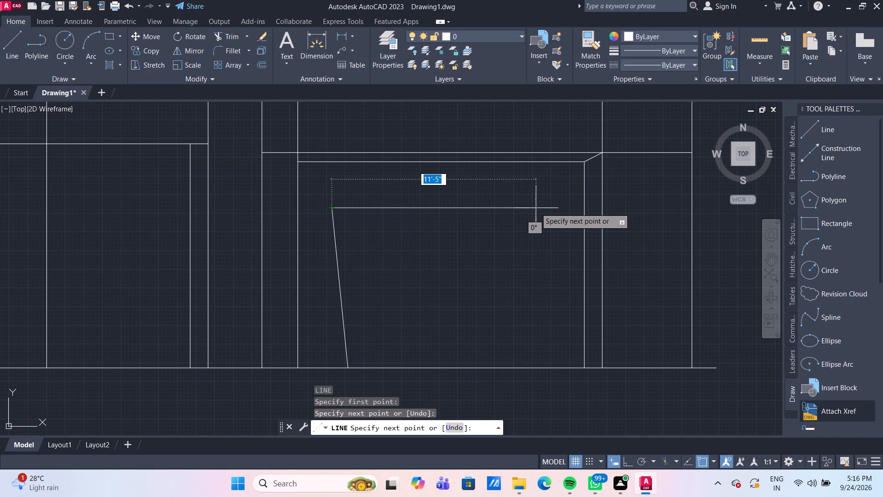
pyautogui.click(565, 209)
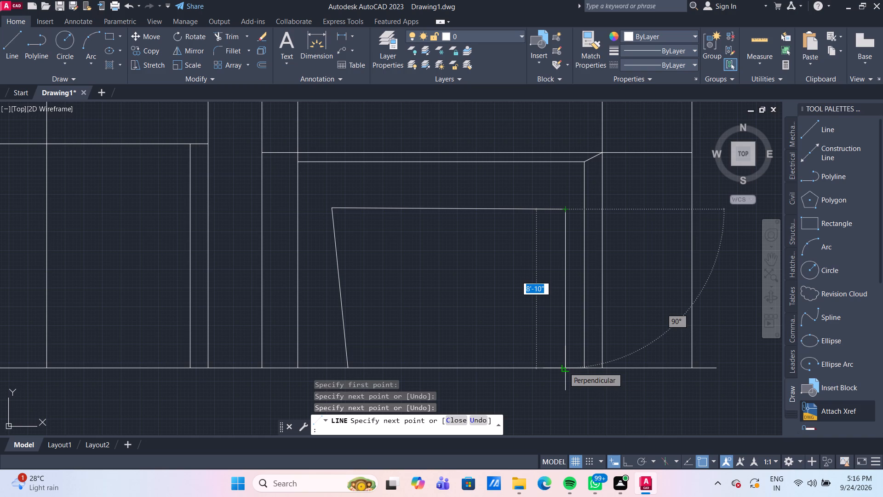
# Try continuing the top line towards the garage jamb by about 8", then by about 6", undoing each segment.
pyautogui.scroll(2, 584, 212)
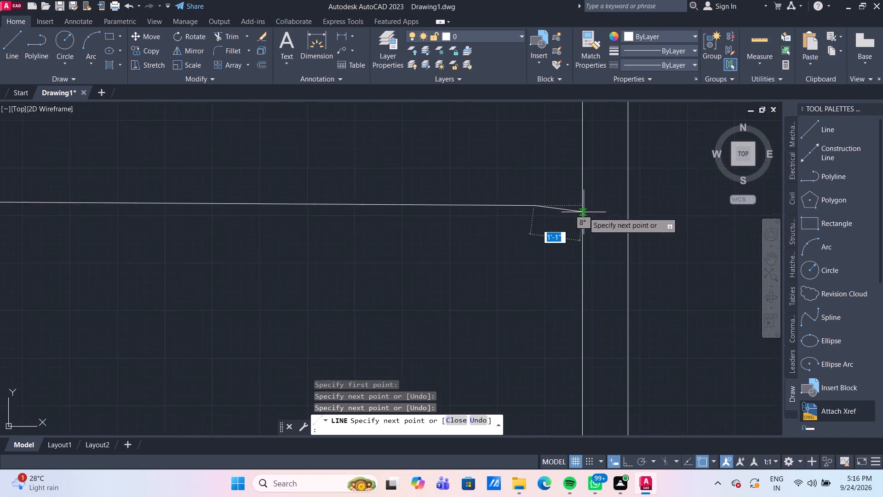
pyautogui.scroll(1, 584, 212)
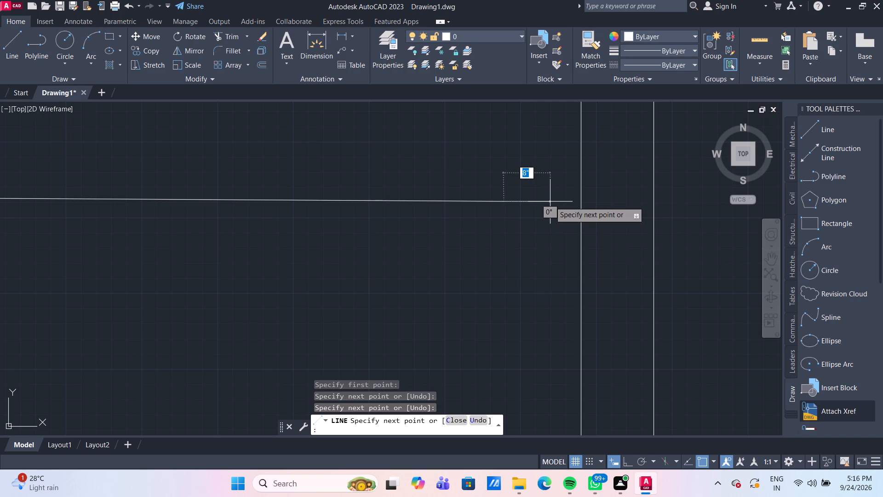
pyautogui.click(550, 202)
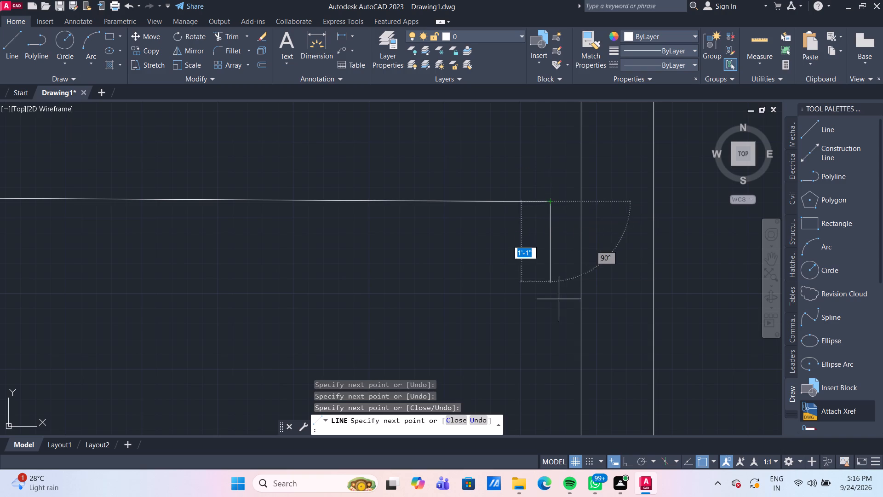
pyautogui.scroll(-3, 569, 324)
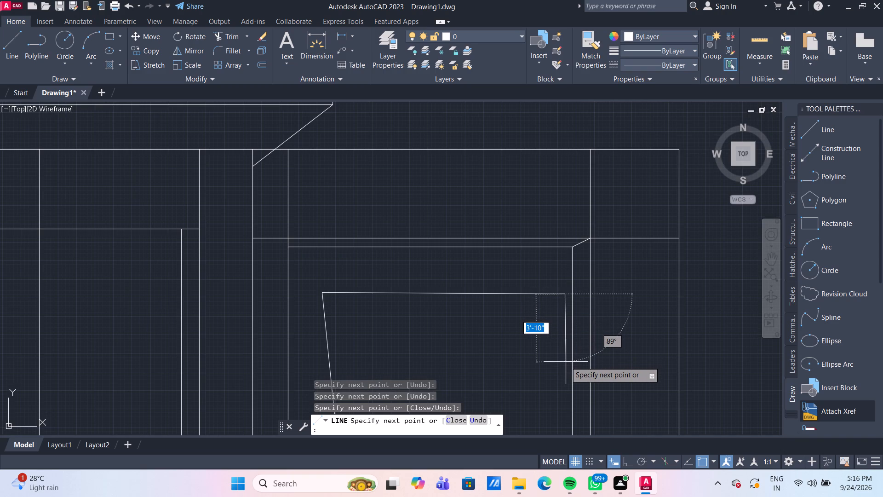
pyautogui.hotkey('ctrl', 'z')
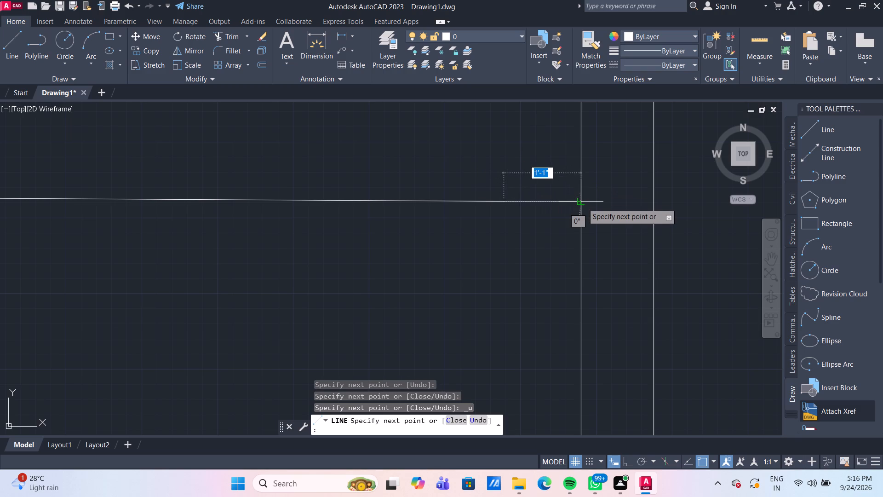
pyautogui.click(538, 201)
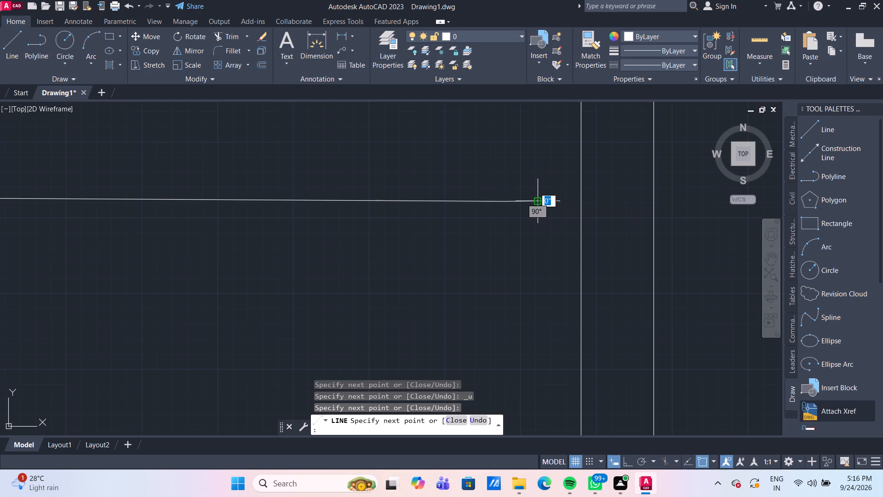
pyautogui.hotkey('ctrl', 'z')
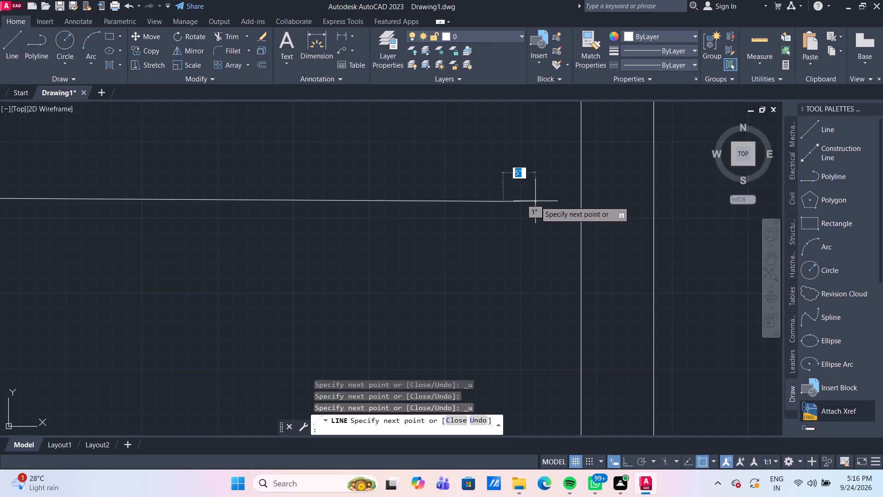
# Continue the top line about 5" towards the jamb, and finish the outline with a vertical line about 8'-10" down to the ground line.
pyautogui.click(535, 202)
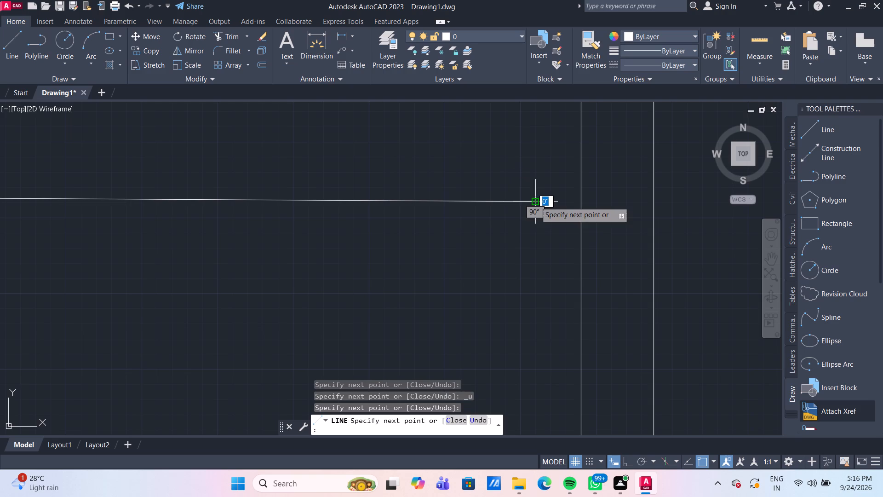
pyautogui.scroll(-5, 564, 334)
pyautogui.moveTo(556, 358); pyautogui.dragTo(542, 270, button='middle')
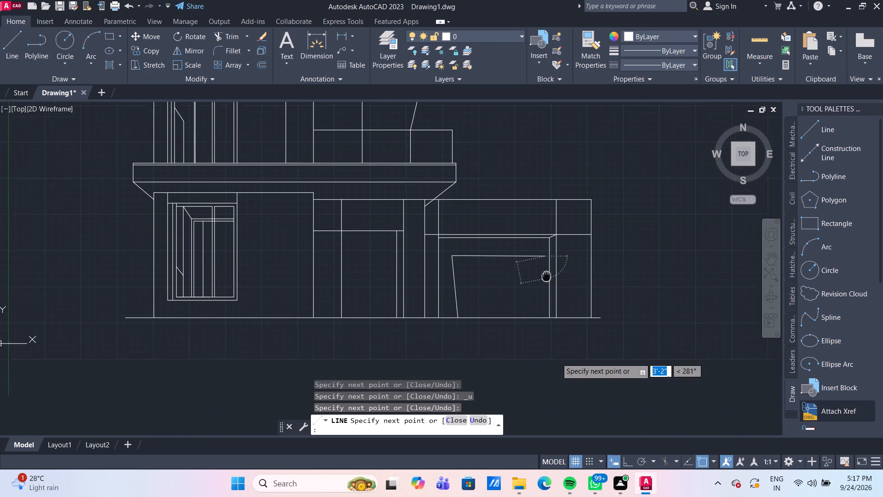
pyautogui.moveTo(542, 270); pyautogui.dragTo(540, 267, button='middle')
pyautogui.scroll(3, 535, 304)
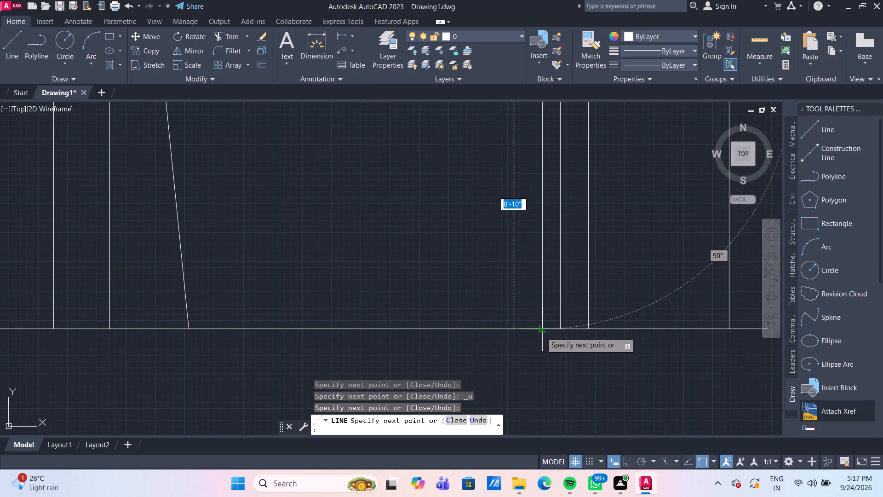
pyautogui.click(541, 332)
pyautogui.press('Return')
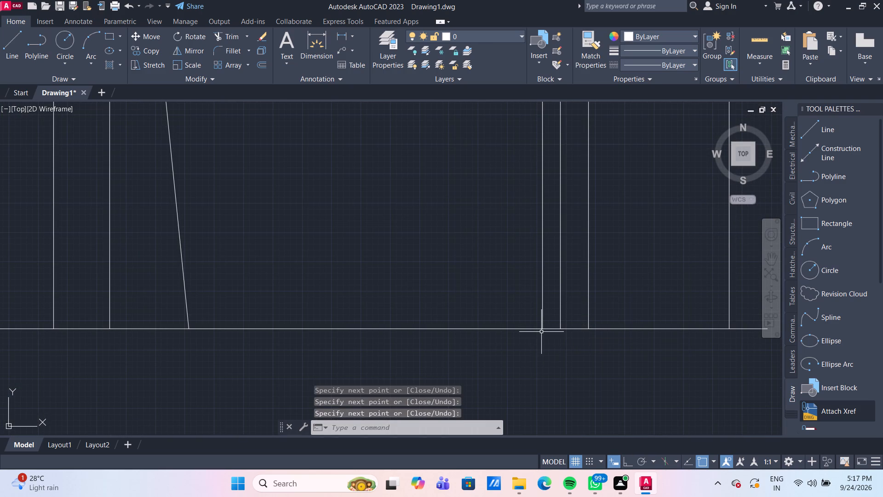
# Draw a rectangle about 6'-2" wide and 10'-4" high inside the ground-floor door opening beside the garage.
pyautogui.scroll(-3, 536, 333)
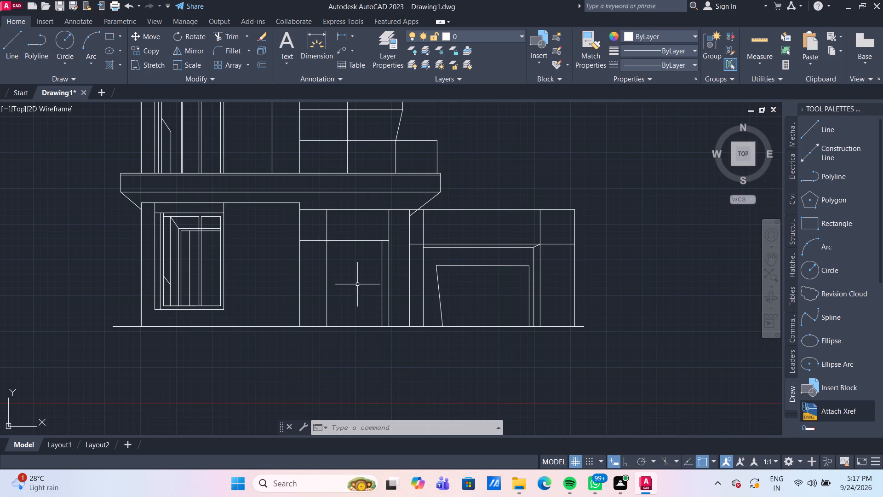
pyautogui.scroll(1, 354, 272)
pyautogui.moveTo(352, 268); pyautogui.dragTo(367, 234, button='middle')
pyautogui.scroll(1, 371, 234)
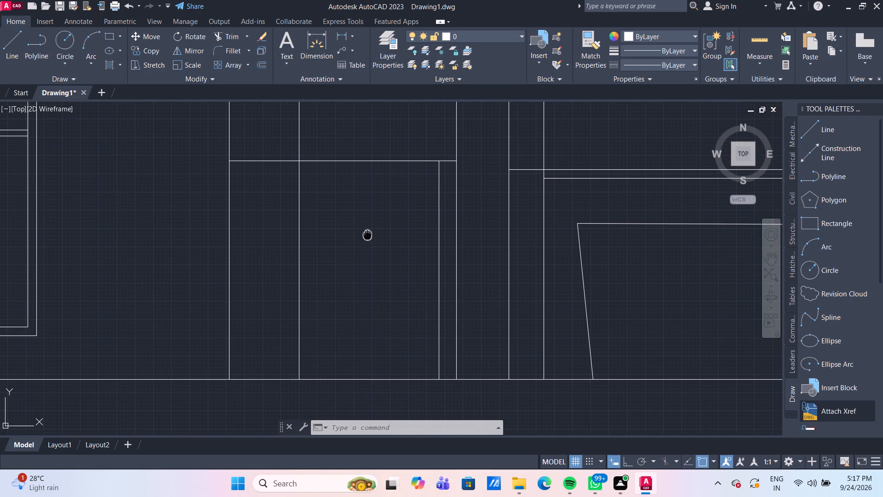
pyautogui.moveTo(367, 234); pyautogui.dragTo(367, 234, button='middle')
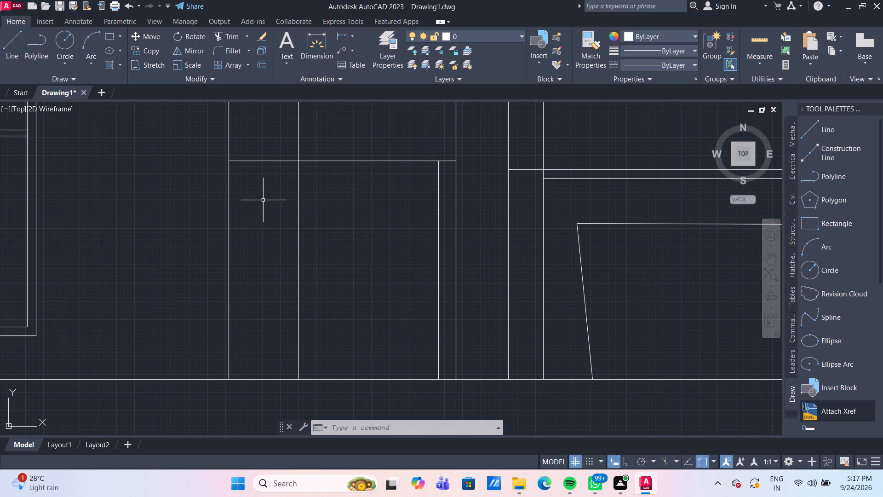
pyautogui.click(113, 38)
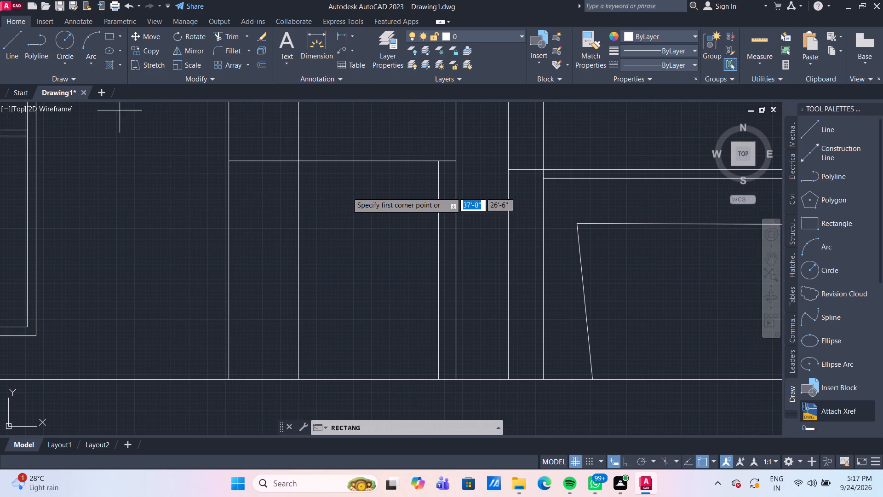
pyautogui.click(316, 179)
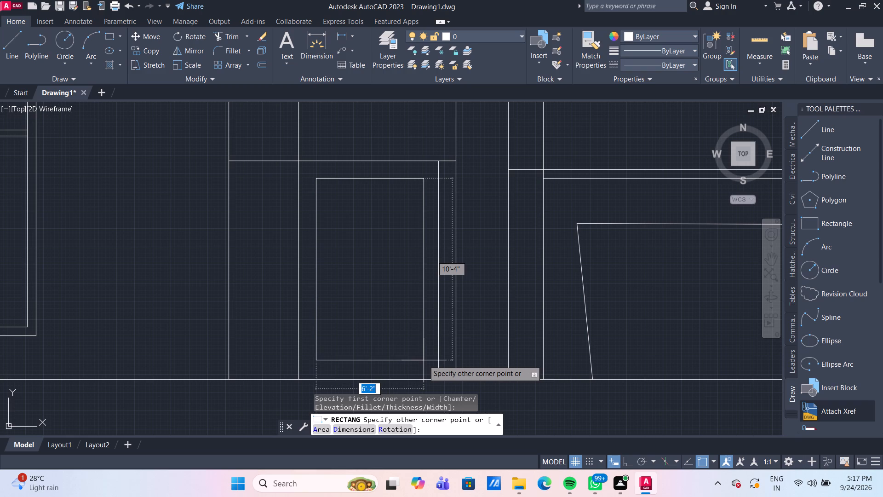
pyautogui.click(423, 359)
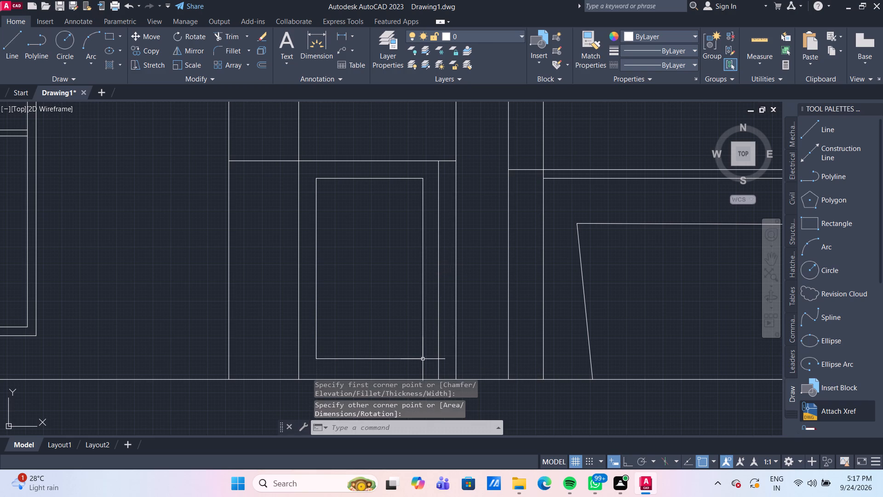
# Hatch the five glass panes of the upper-floor window with a solid fill in colour 173,221,247.
pyautogui.scroll(-2, 402, 304)
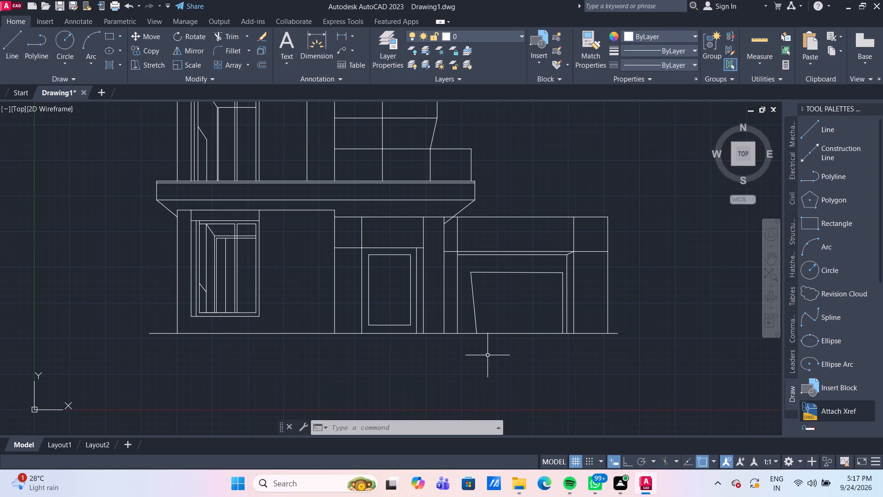
pyautogui.scroll(-2, 229, 211)
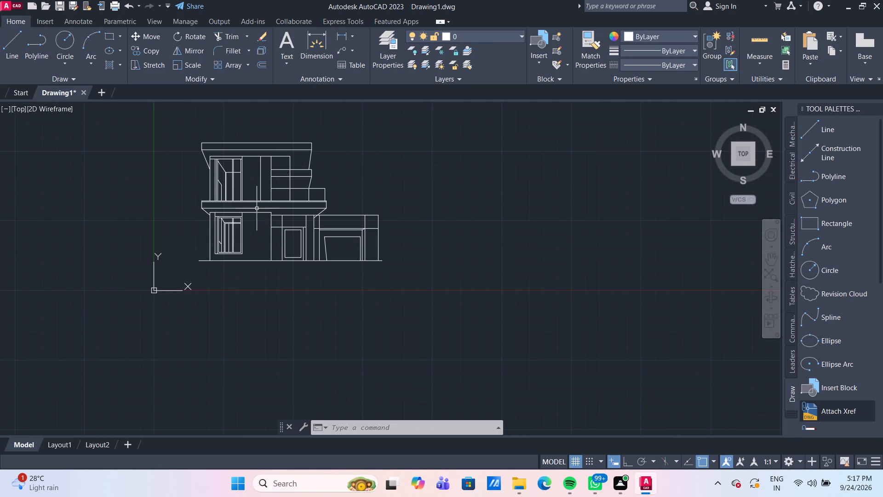
pyautogui.scroll(2, 275, 152)
pyautogui.moveTo(210, 217); pyautogui.dragTo(226, 220, button='middle')
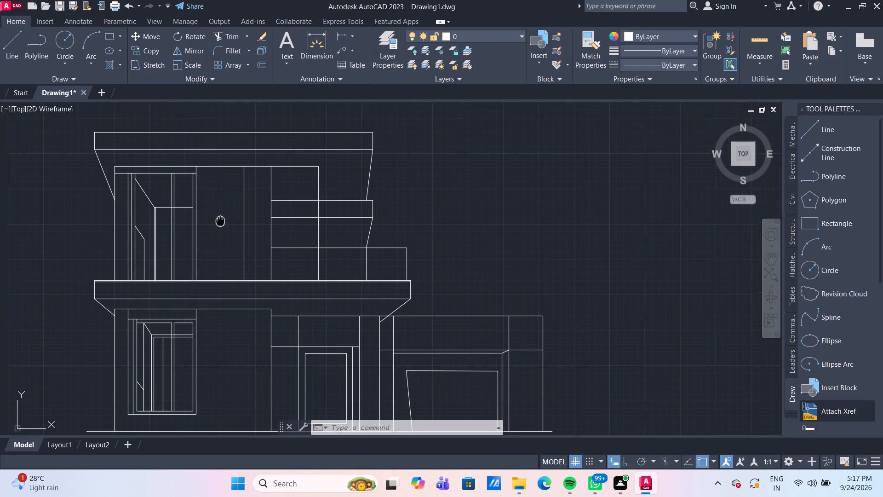
pyautogui.moveTo(226, 220); pyautogui.dragTo(230, 212, button='middle')
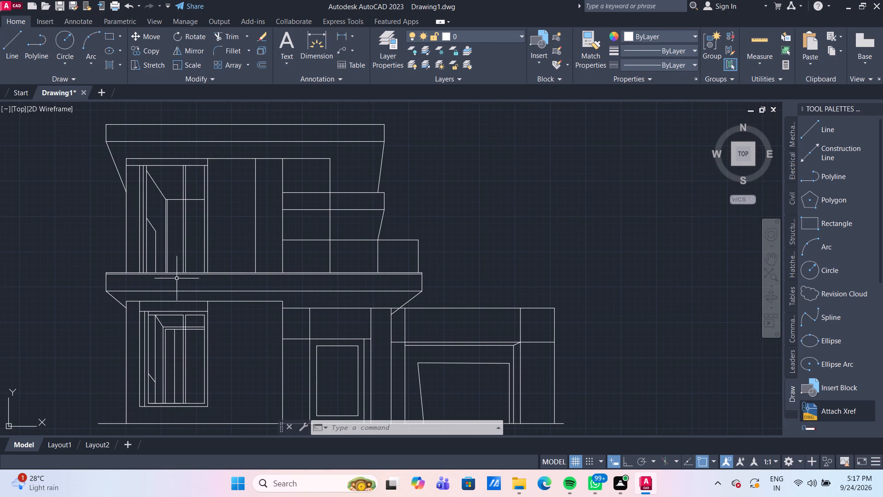
pyautogui.scroll(2, 160, 249)
pyautogui.moveTo(163, 246); pyautogui.dragTo(165, 246, button='middle')
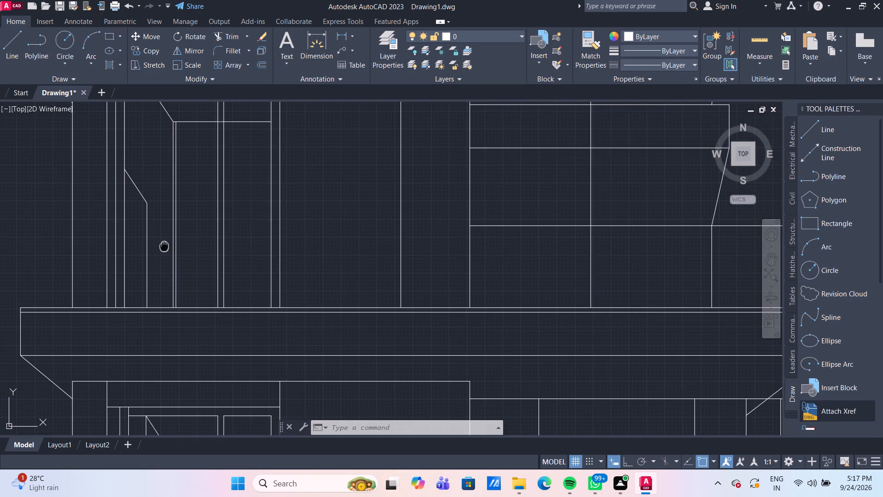
pyautogui.moveTo(165, 246); pyautogui.dragTo(192, 219, button='middle')
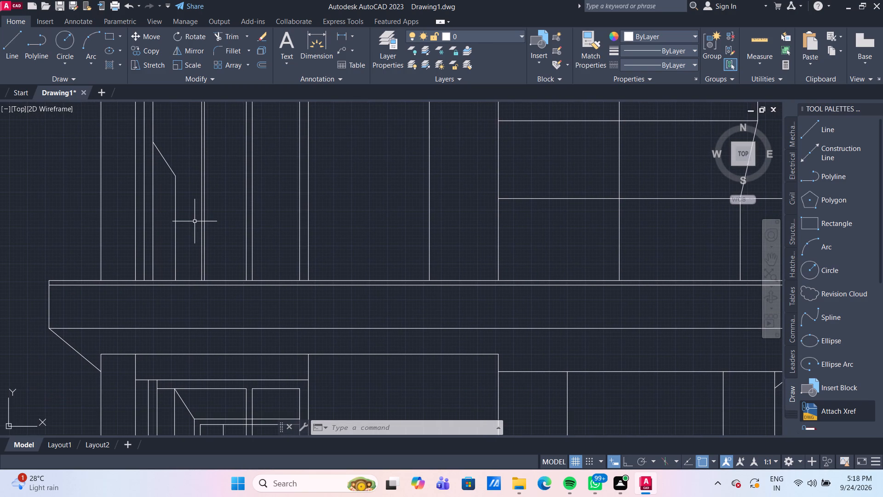
pyautogui.click(109, 64)
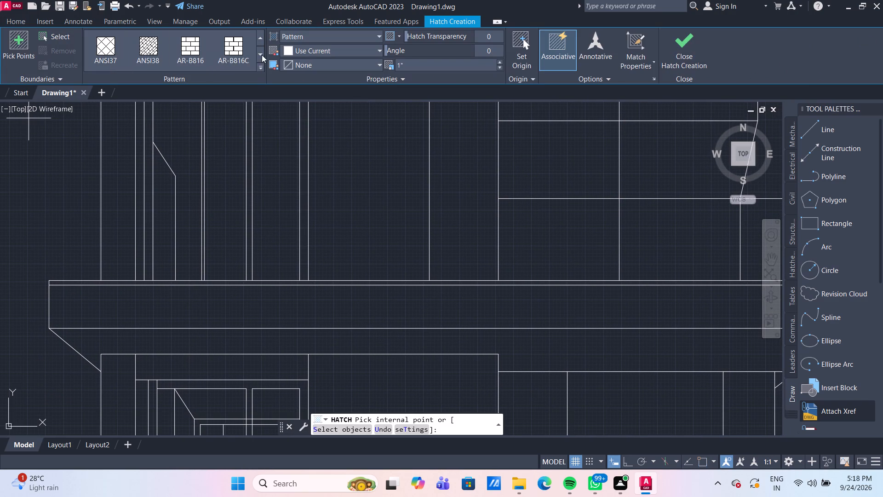
pyautogui.tripleClick(262, 42)
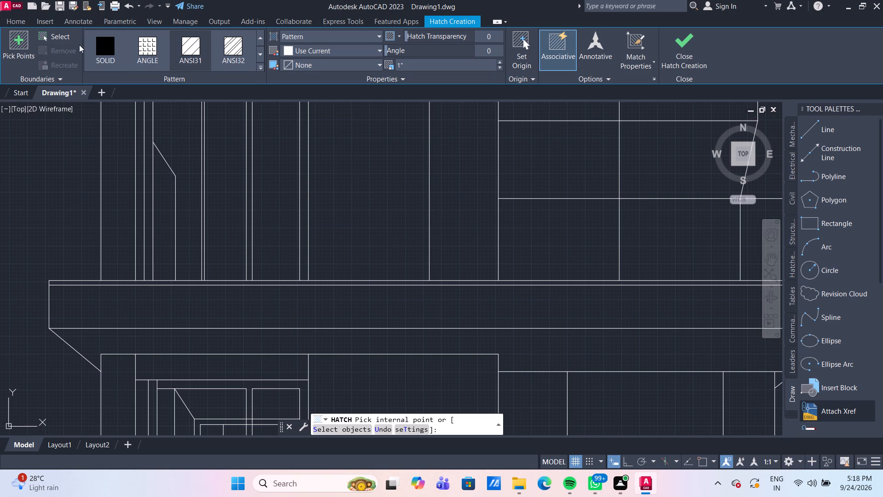
pyautogui.click(96, 44)
pyautogui.click(369, 51)
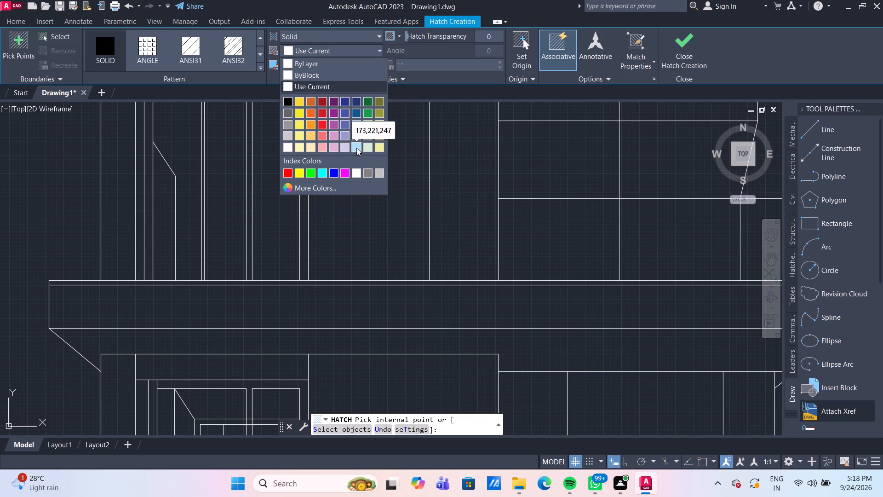
pyautogui.click(356, 148)
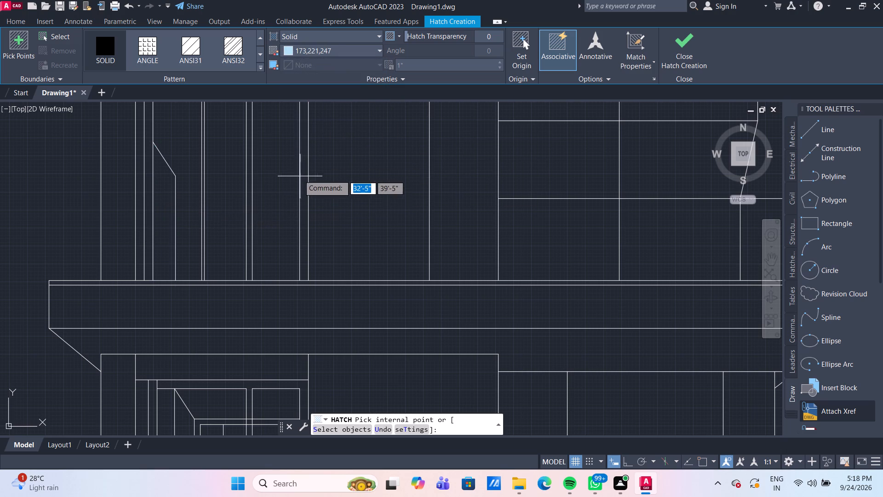
pyautogui.scroll(-3, 299, 173)
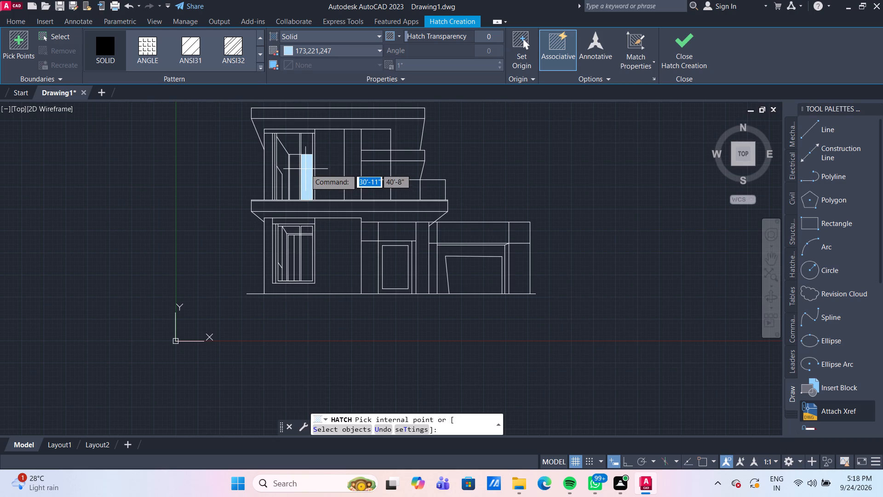
pyautogui.scroll(3, 305, 166)
pyautogui.scroll(-1, 305, 165)
pyautogui.moveTo(305, 165); pyautogui.dragTo(294, 217, button='middle')
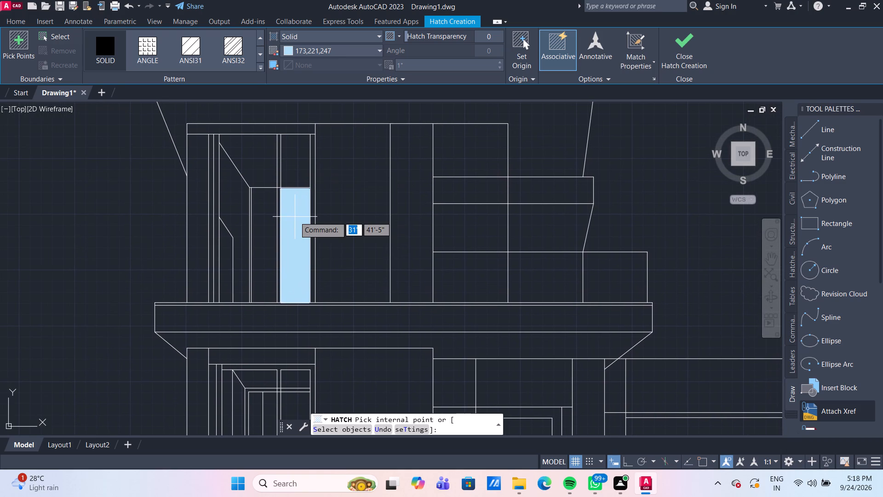
pyautogui.click(295, 217)
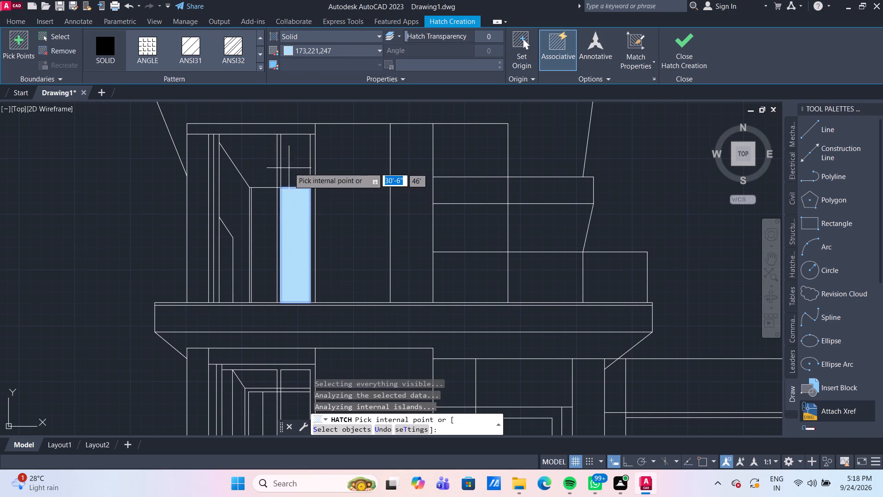
pyautogui.click(288, 166)
pyautogui.click(258, 159)
pyautogui.click(231, 181)
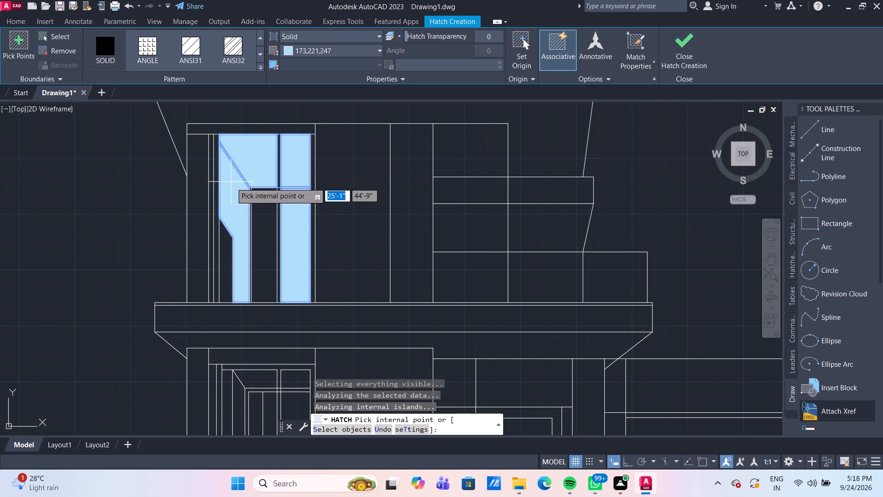
pyautogui.click(259, 208)
# Add the seven glass panes of the ground-floor window to the same solid light-blue hatch.
pyautogui.scroll(-1, 330, 245)
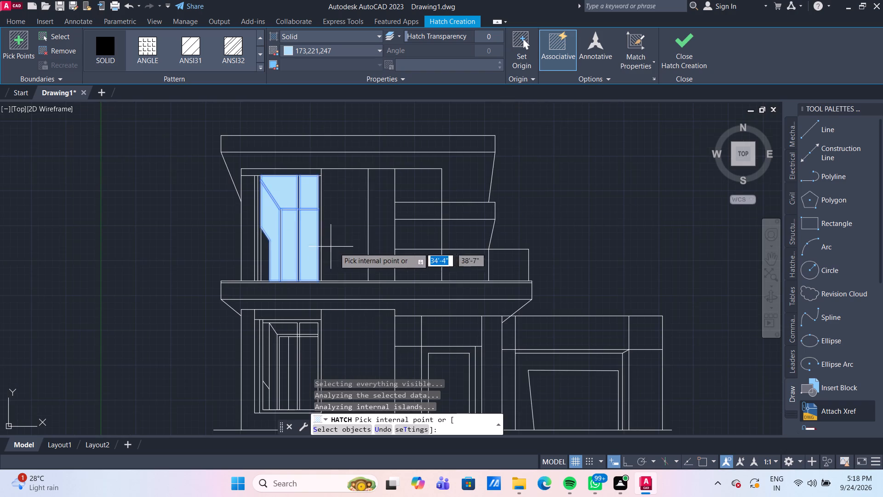
pyautogui.moveTo(346, 249); pyautogui.dragTo(312, 165, button='middle')
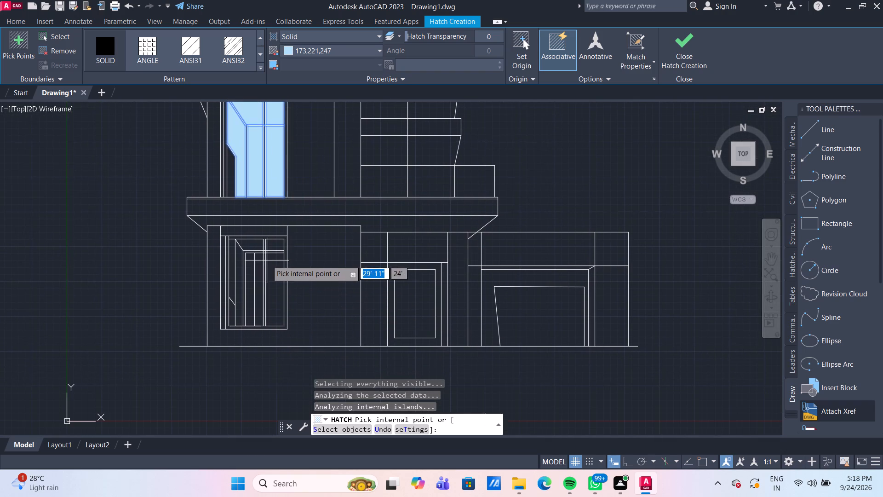
pyautogui.scroll(2, 267, 260)
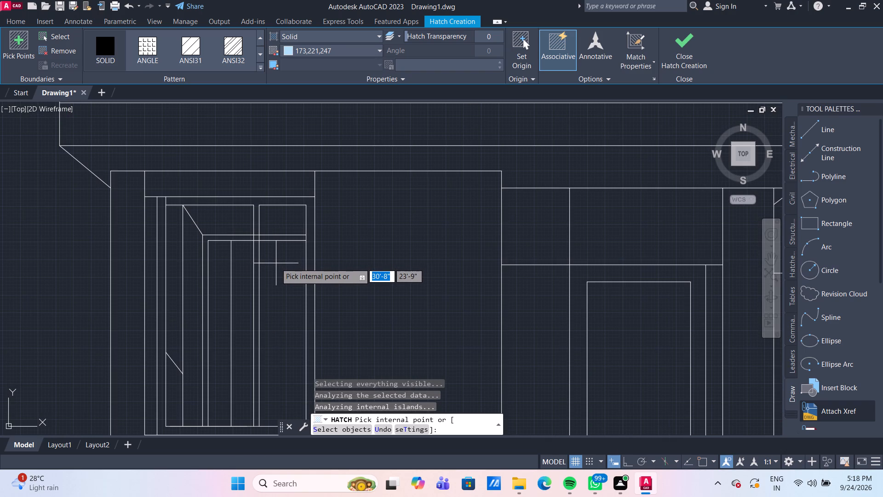
pyautogui.scroll(1, 274, 235)
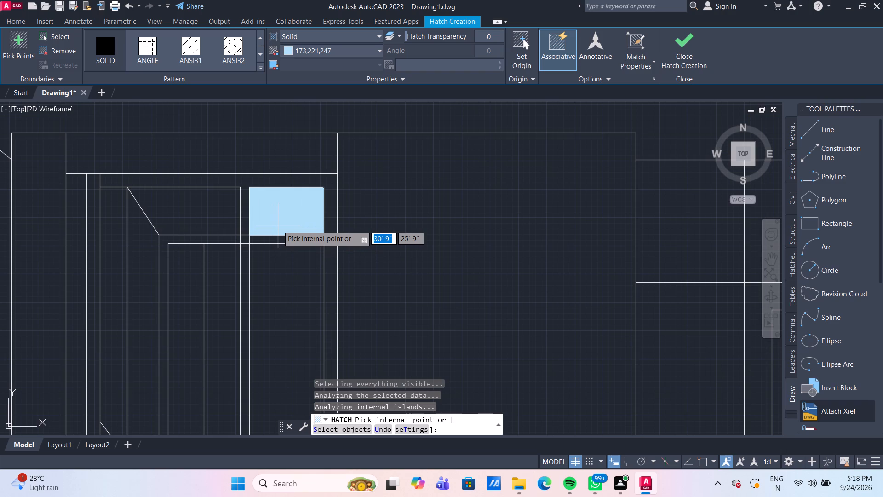
pyautogui.click(278, 225)
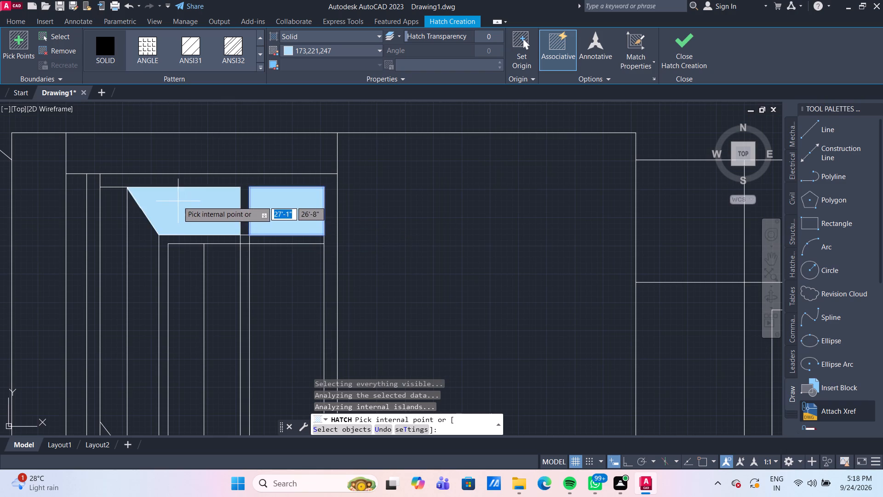
pyautogui.click(178, 201)
pyautogui.click(117, 214)
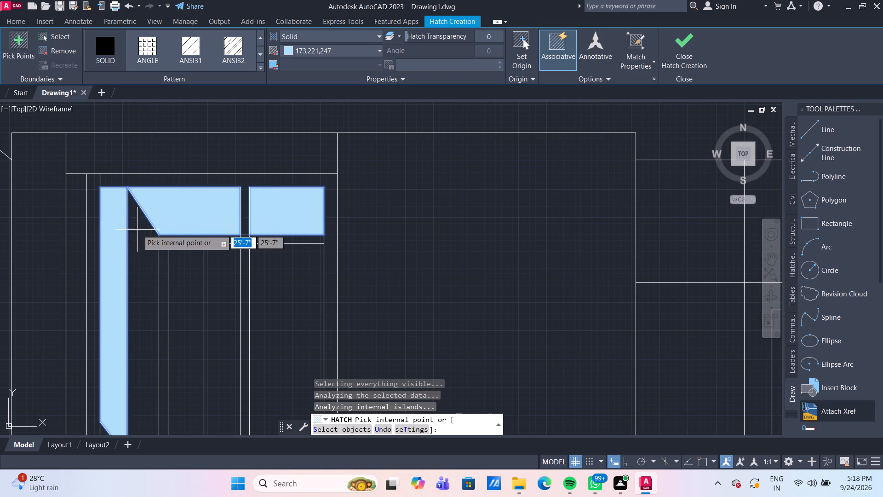
pyautogui.click(144, 237)
pyautogui.click(176, 268)
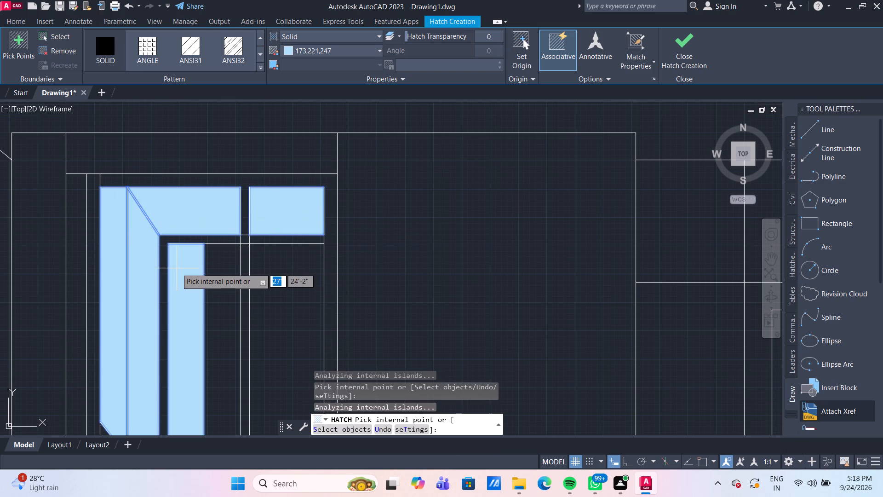
pyautogui.click(217, 280)
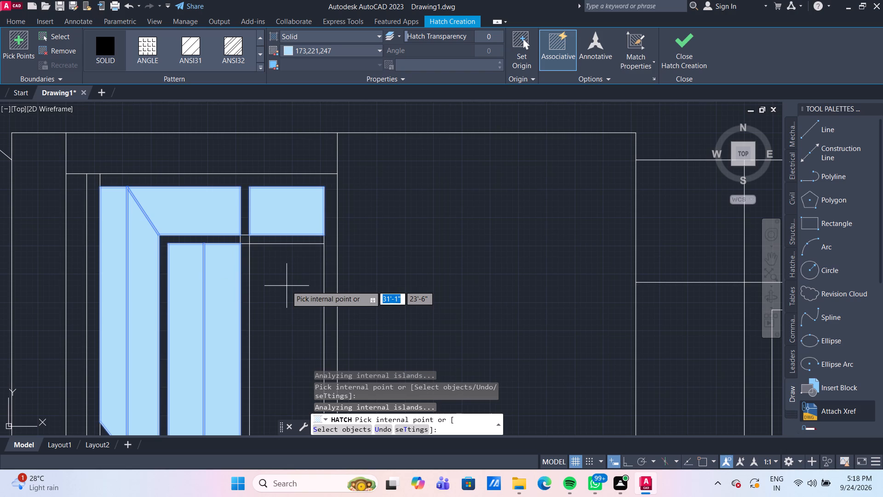
pyautogui.click(287, 286)
# Fill the narrow strips between the ground-floor window's upper and lower panes with the same light-blue hatch.
pyautogui.scroll(-3, 287, 286)
pyautogui.scroll(1, 314, 312)
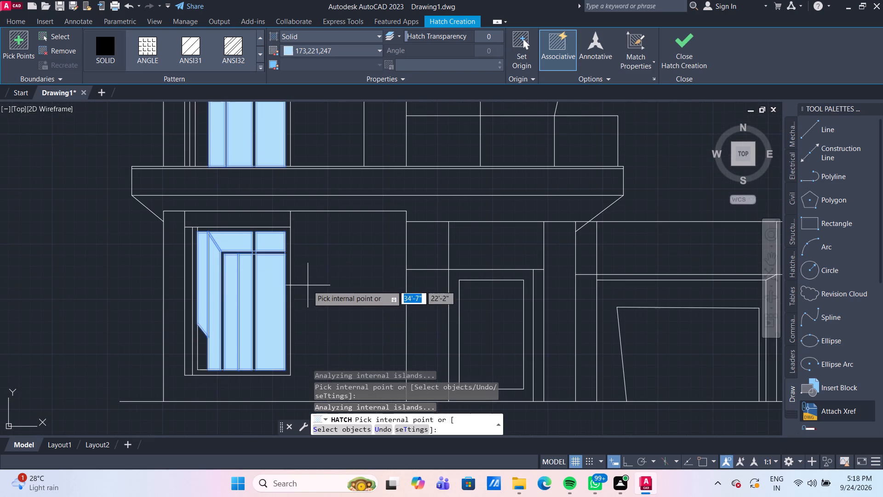
pyautogui.scroll(3, 234, 258)
pyautogui.click(197, 245)
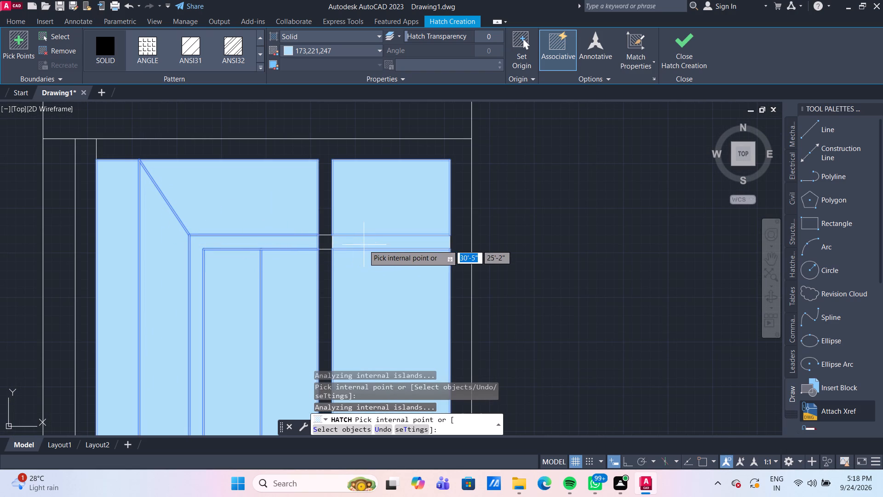
pyautogui.click(387, 244)
# Try to fill the narrow vertical strip beside the upper window's middle pane, and finish the hatch with the picked window fills.
pyautogui.scroll(-3, 436, 225)
pyautogui.scroll(-3, 493, 236)
pyautogui.moveTo(489, 235); pyautogui.dragTo(388, 318, button='middle')
pyautogui.scroll(3, 329, 188)
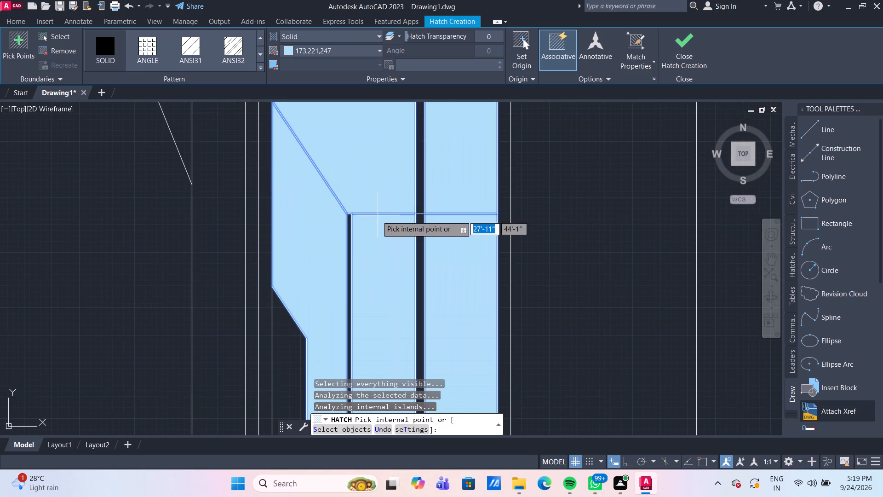
pyautogui.scroll(2, 369, 216)
pyautogui.scroll(2, 321, 222)
pyautogui.click(322, 222)
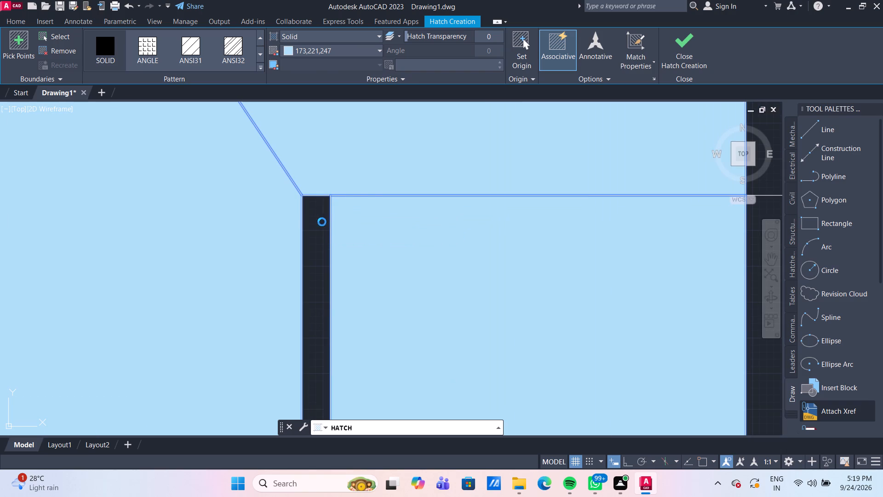
pyautogui.click(543, 268)
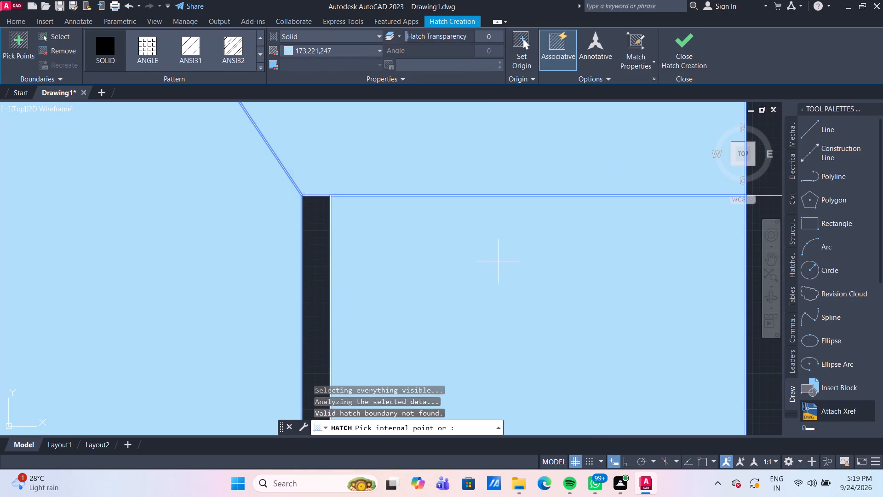
pyautogui.scroll(-3, 439, 265)
pyautogui.scroll(-3, 423, 313)
pyautogui.moveTo(419, 312); pyautogui.dragTo(336, 211, button='middle')
pyautogui.scroll(3, 351, 279)
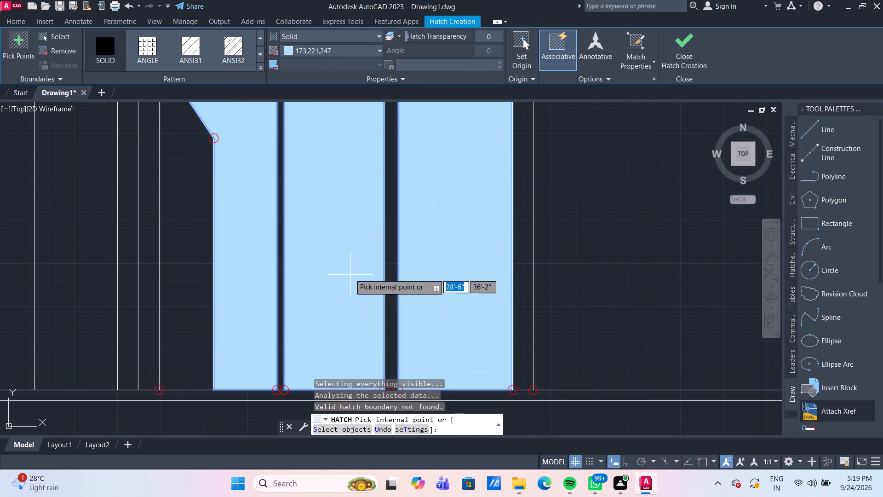
pyautogui.press('Return')
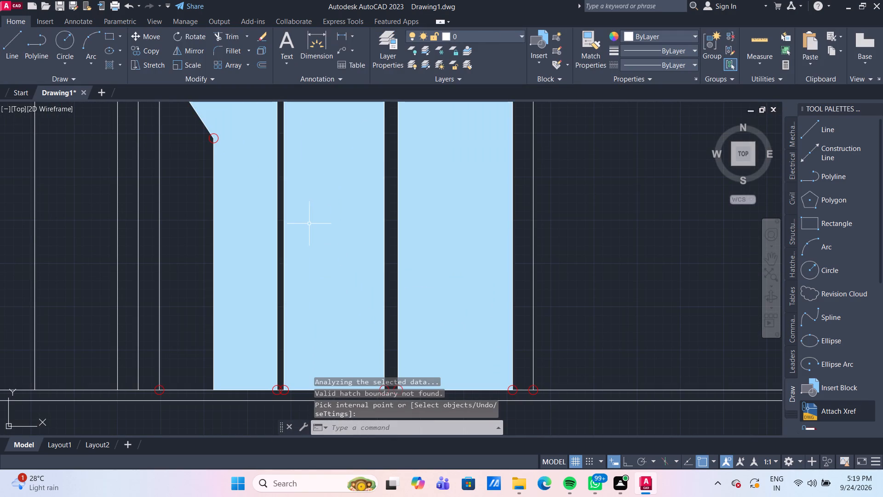
# Examine the marked boundary gaps where the upper window's narrow vertical strips meet the slab line.
pyautogui.scroll(3, 274, 432)
pyautogui.scroll(2, 290, 348)
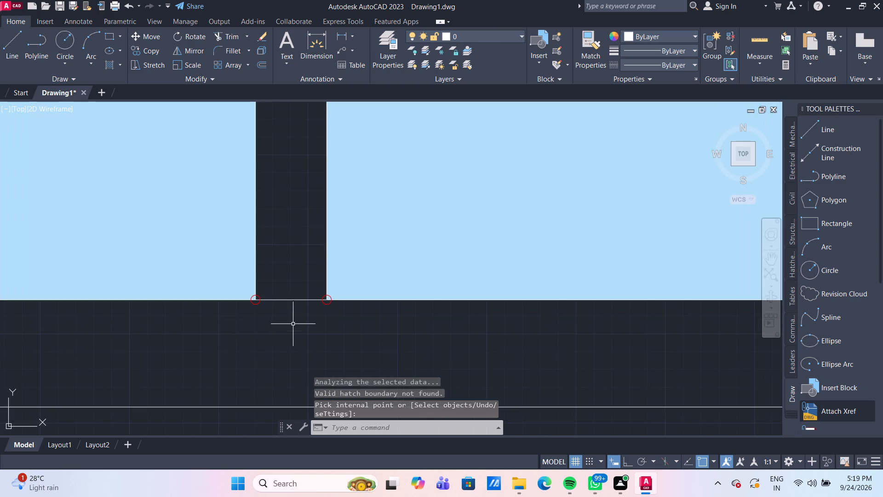
pyautogui.scroll(-3, 287, 300)
pyautogui.scroll(-4, 293, 233)
pyautogui.scroll(1, 293, 233)
pyautogui.moveTo(293, 233); pyautogui.dragTo(215, 306, button='middle')
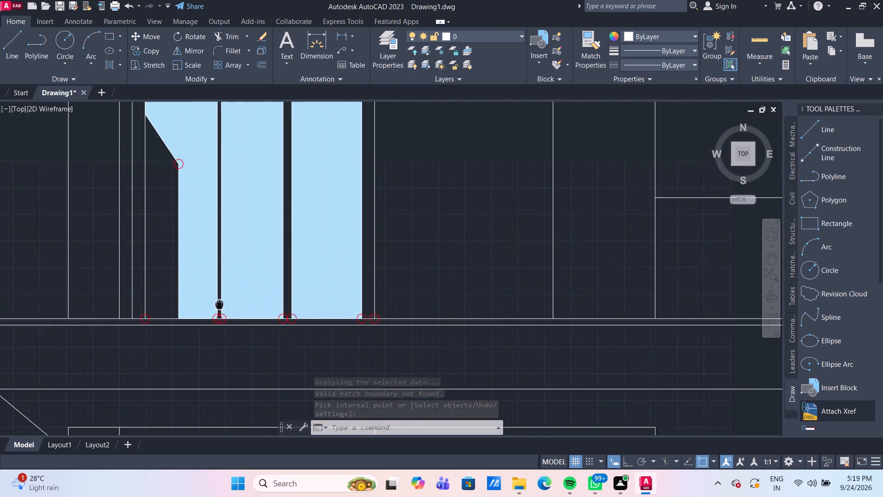
pyautogui.moveTo(215, 306); pyautogui.dragTo(214, 308, button='middle')
pyautogui.scroll(-1, 214, 308)
pyautogui.scroll(3, 220, 166)
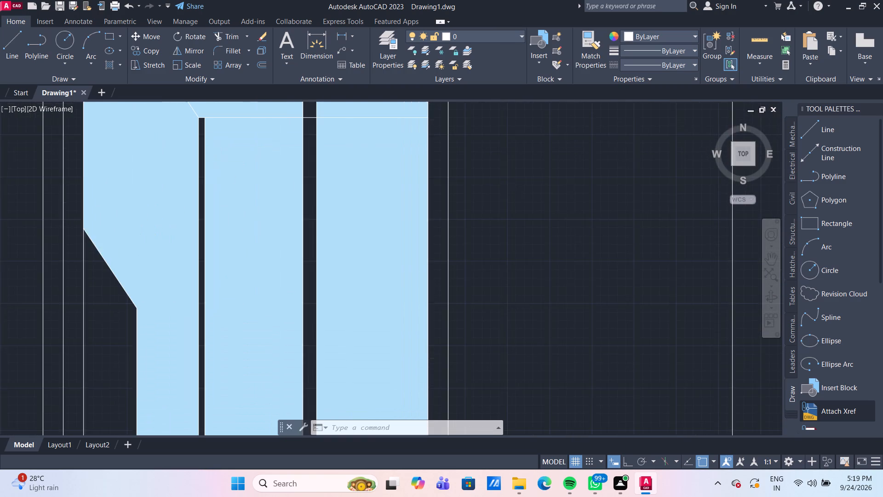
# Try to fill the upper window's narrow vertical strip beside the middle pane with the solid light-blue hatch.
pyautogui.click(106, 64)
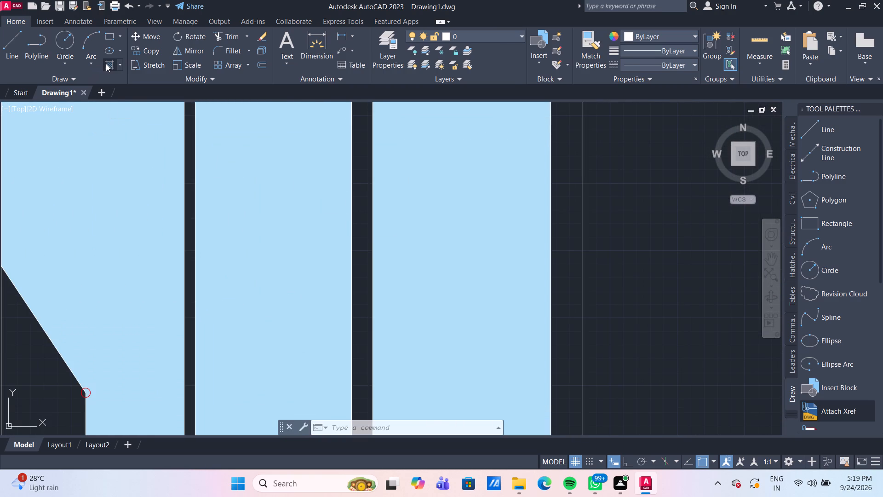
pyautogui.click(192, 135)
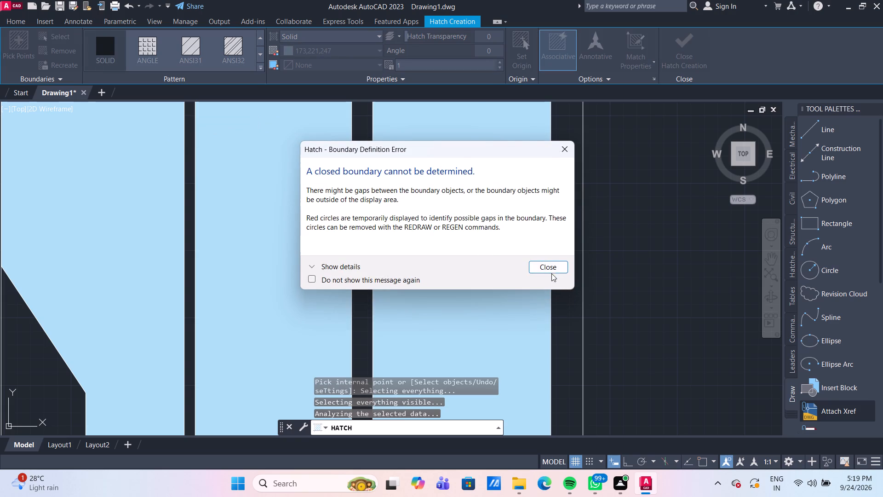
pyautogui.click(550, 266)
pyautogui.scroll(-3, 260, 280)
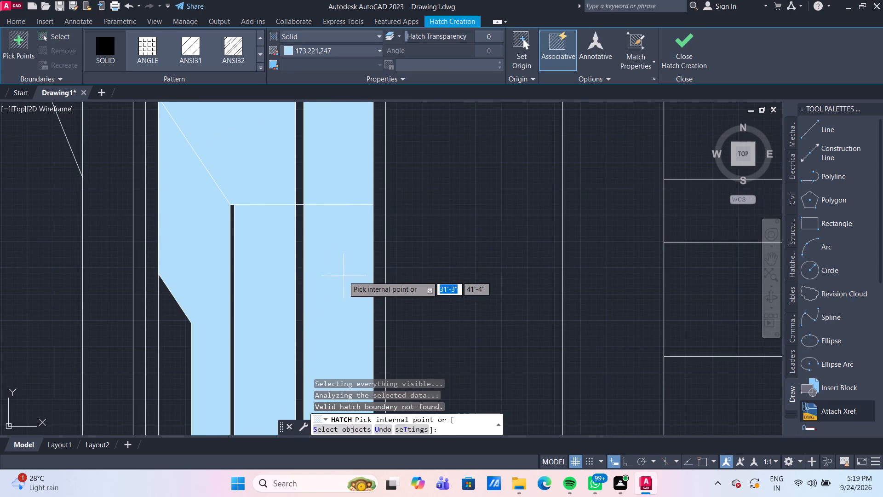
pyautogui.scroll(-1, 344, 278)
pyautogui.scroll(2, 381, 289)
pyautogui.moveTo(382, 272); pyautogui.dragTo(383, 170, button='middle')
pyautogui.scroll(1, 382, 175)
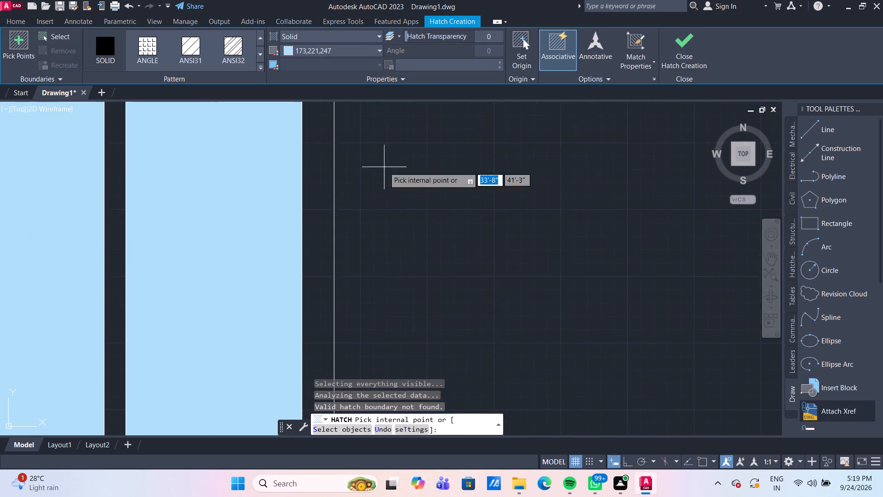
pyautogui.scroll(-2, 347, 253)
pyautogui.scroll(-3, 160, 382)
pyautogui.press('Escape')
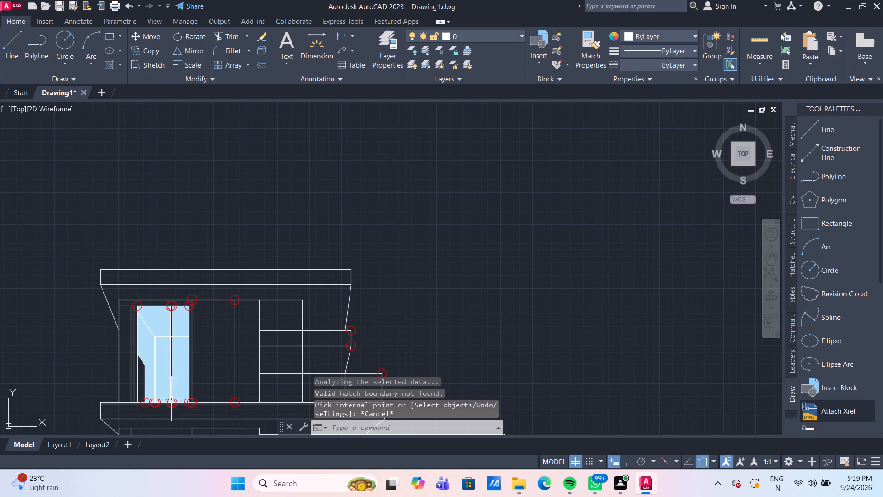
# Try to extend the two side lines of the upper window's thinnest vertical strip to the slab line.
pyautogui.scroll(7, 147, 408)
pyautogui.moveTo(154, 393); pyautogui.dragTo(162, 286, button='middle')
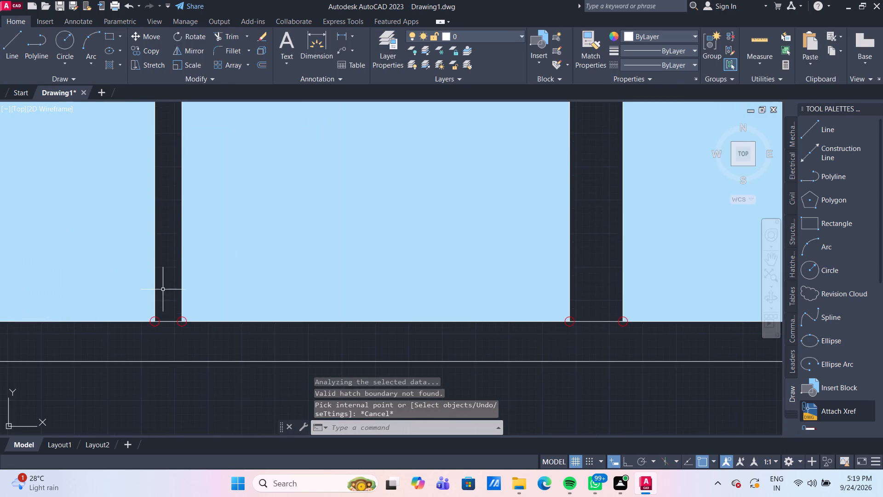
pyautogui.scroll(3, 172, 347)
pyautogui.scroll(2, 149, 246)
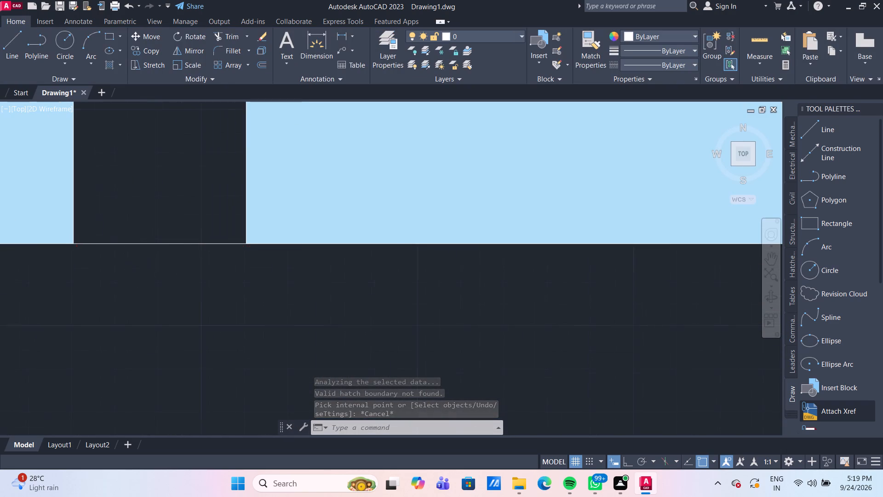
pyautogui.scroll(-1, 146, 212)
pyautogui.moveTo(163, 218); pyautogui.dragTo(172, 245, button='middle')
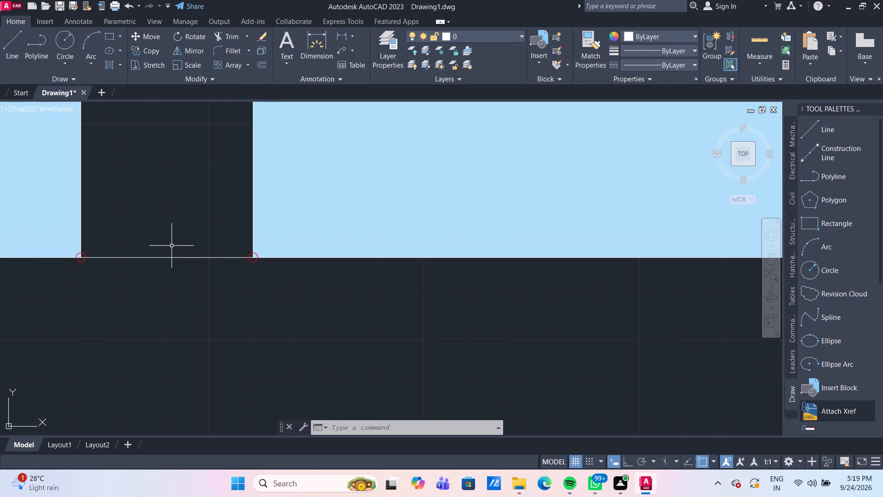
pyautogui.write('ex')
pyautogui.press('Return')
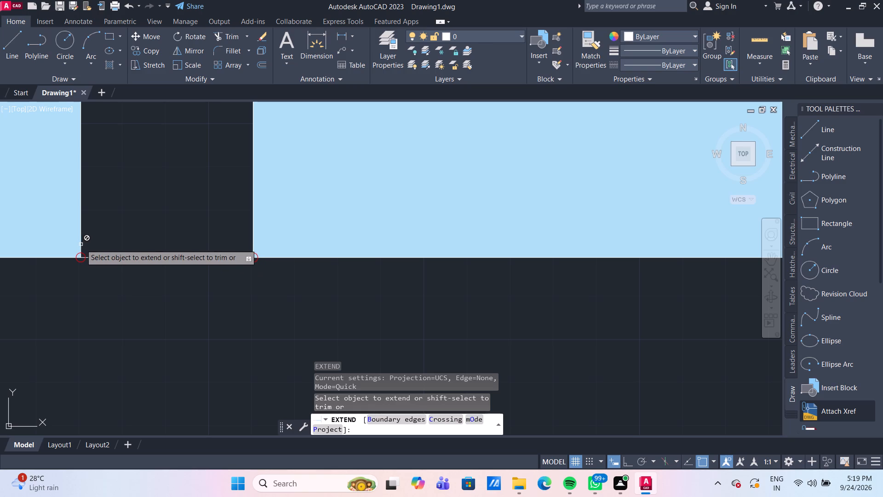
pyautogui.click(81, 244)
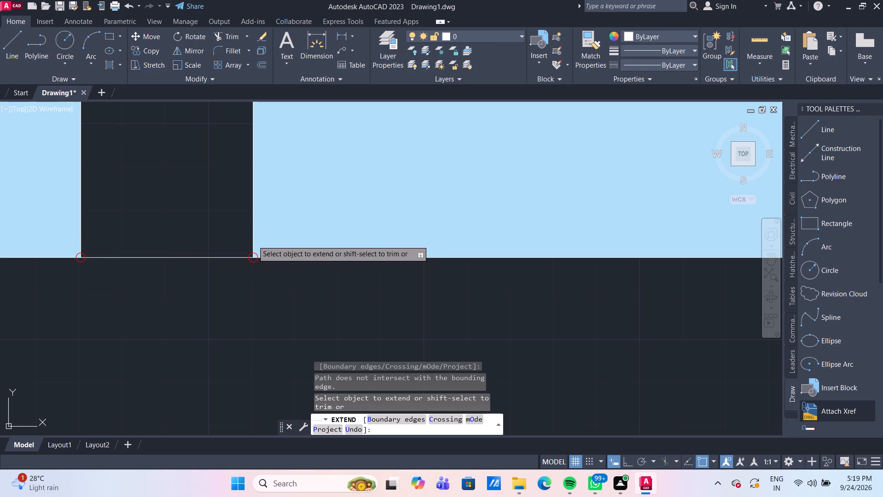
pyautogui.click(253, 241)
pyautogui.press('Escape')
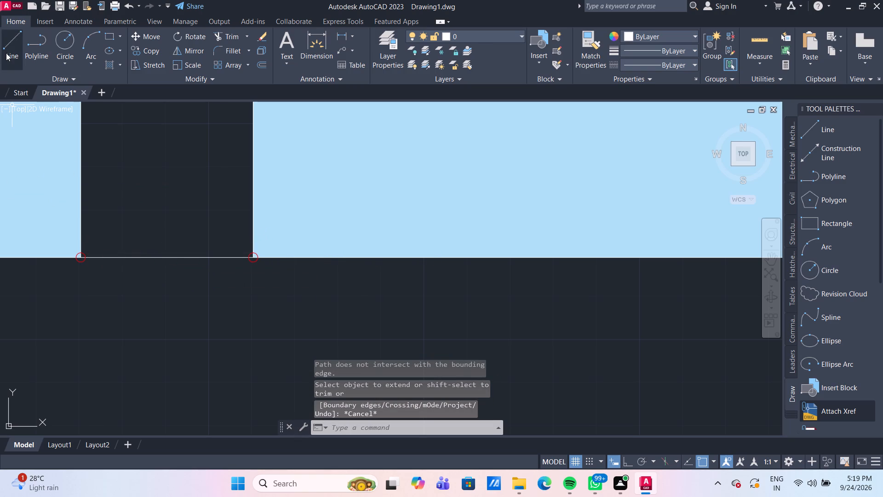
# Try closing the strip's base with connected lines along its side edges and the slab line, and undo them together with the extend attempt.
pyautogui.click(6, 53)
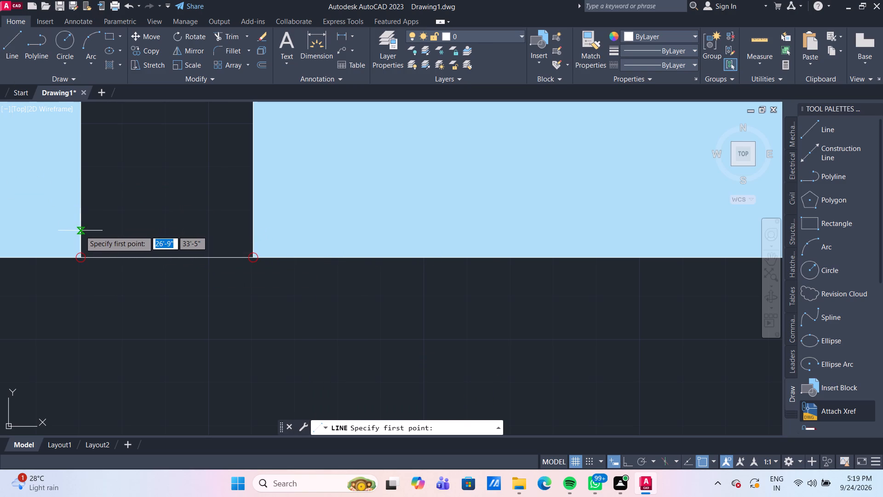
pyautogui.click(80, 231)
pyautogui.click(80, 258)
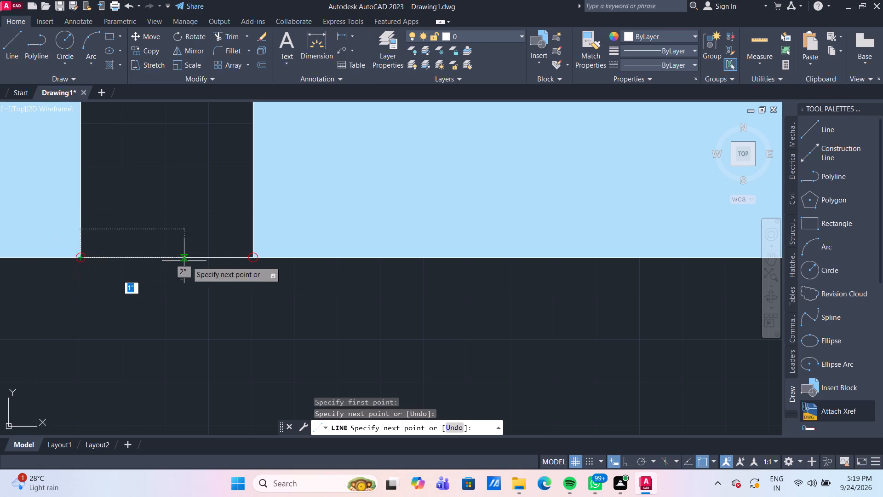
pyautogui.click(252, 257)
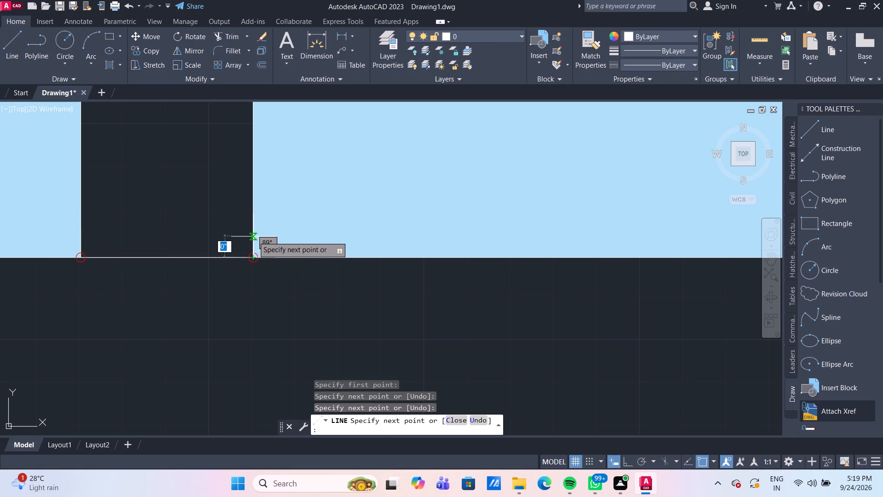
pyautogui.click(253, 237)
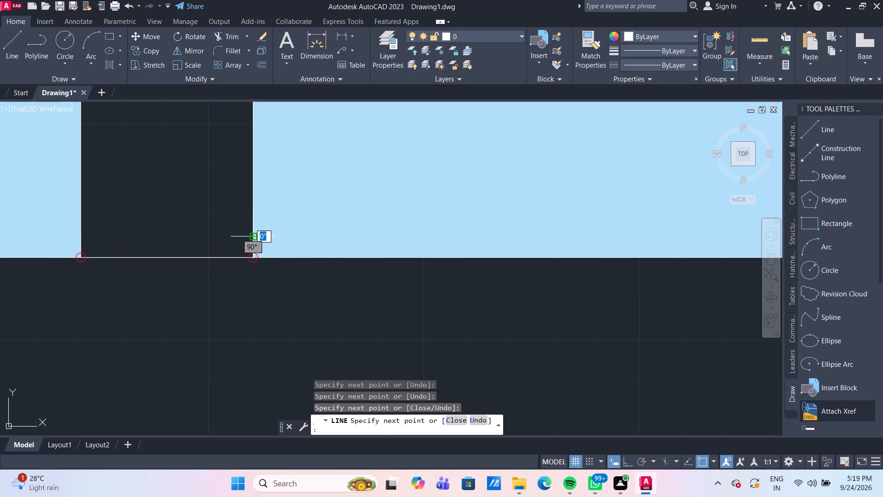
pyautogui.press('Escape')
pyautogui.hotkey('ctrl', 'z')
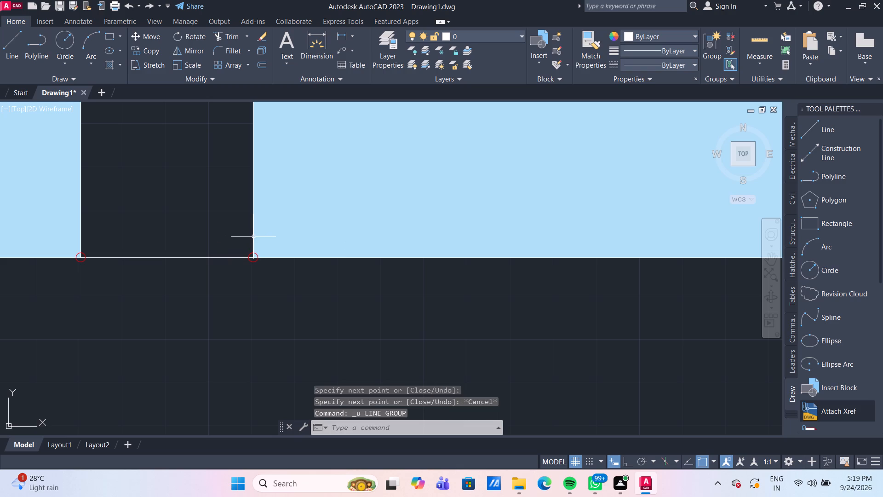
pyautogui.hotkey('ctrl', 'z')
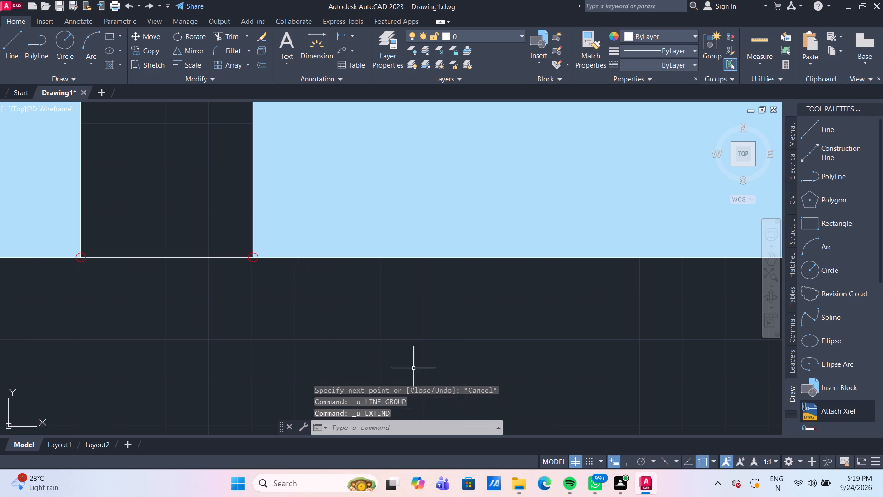
# With Ortho on, draw connected lines down one strip edge, about 2 inches across its base on the slab line, and up the other edge.
pyautogui.click(627, 462)
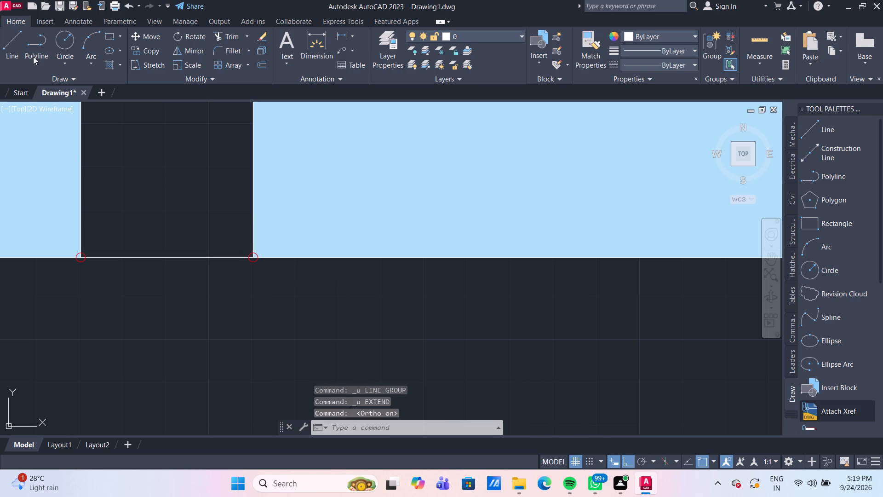
pyautogui.click(12, 44)
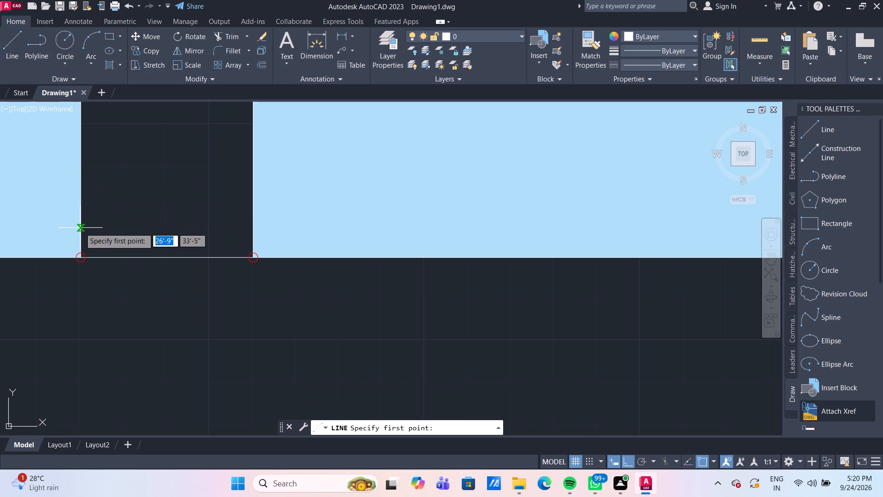
pyautogui.click(81, 228)
pyautogui.click(82, 255)
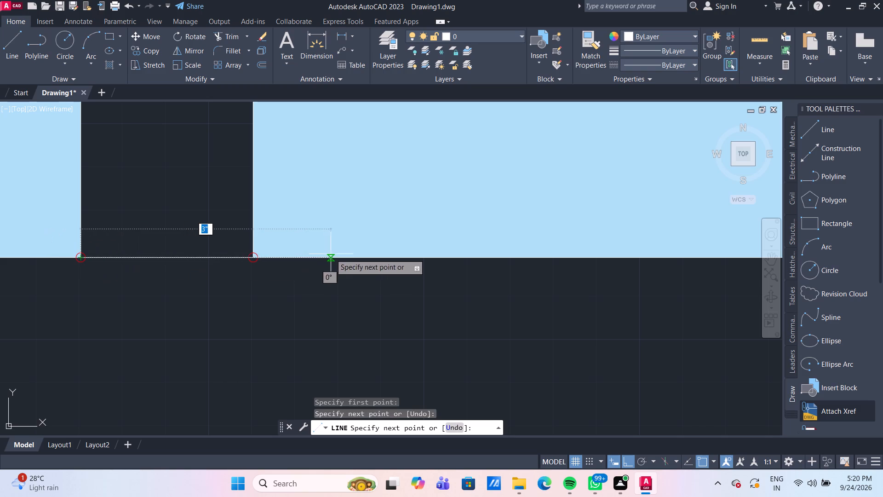
pyautogui.click(253, 258)
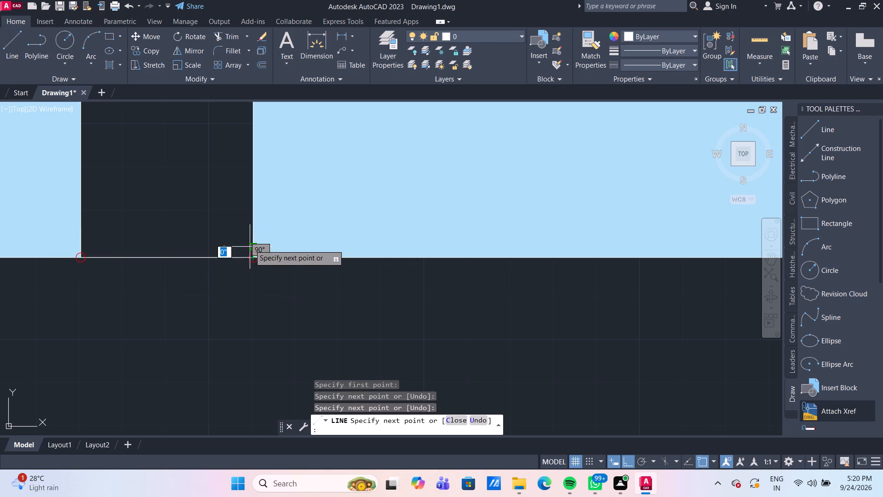
pyautogui.click(255, 237)
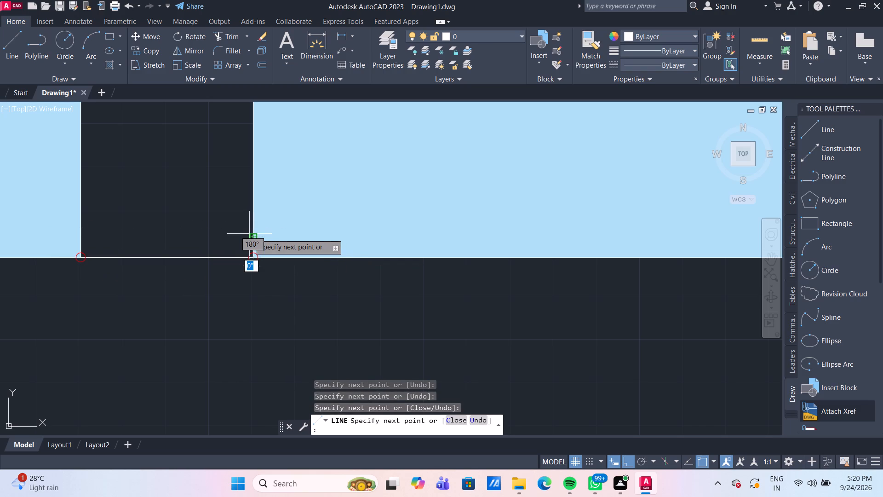
pyautogui.press('Return')
# Fill the upper window's thinnest vertical strip, beside the middle pane, with the solid light-blue 173,221,247 hatch.
pyautogui.scroll(-3, 233, 219)
pyautogui.scroll(2, 213, 232)
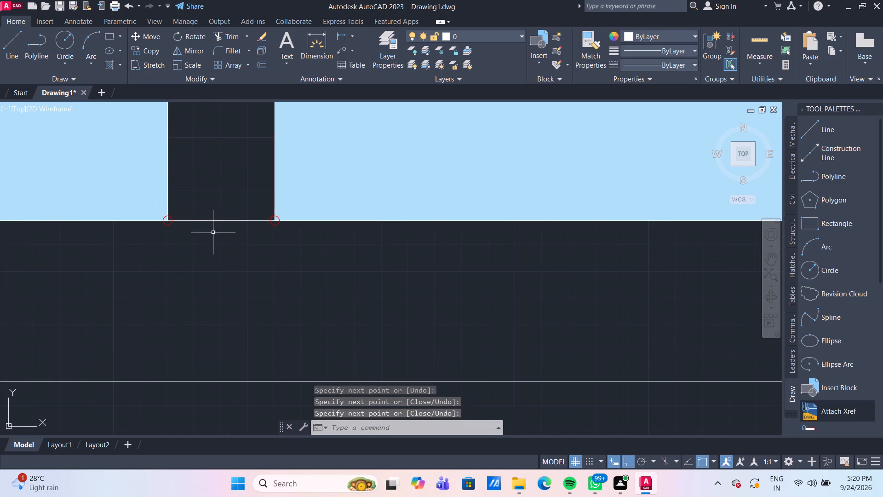
pyautogui.scroll(1, 213, 232)
pyautogui.scroll(-4, 213, 232)
pyautogui.moveTo(213, 232); pyautogui.dragTo(189, 320, button='middle')
pyautogui.scroll(-1, 212, 248)
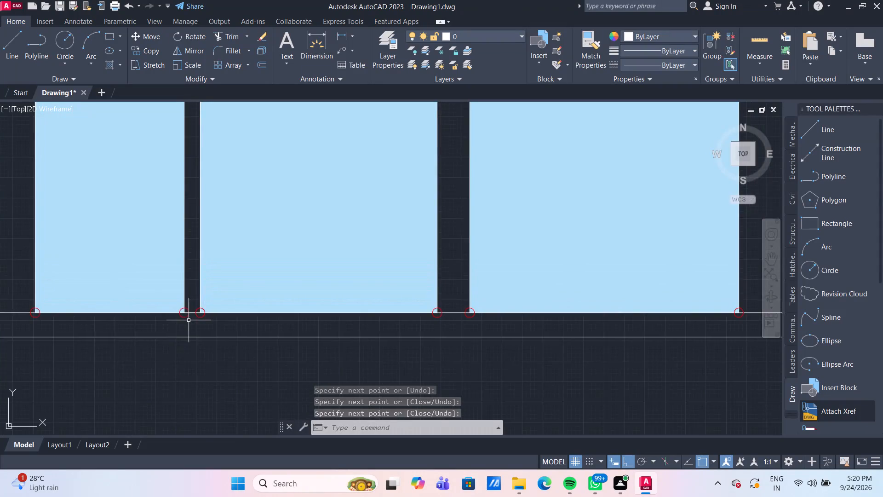
pyautogui.scroll(-3, 189, 316)
pyautogui.moveTo(204, 150); pyautogui.dragTo(189, 254, button='middle')
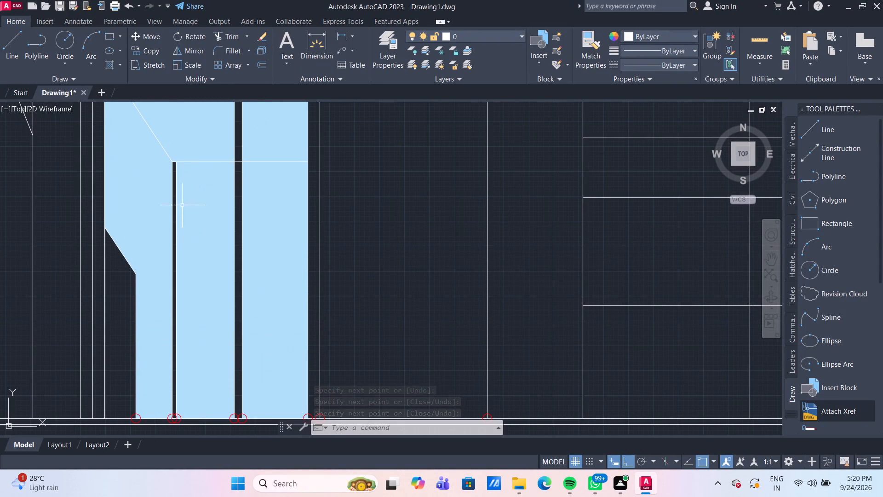
pyautogui.scroll(-1, 210, 113)
pyautogui.moveTo(218, 139); pyautogui.dragTo(211, 176, button='middle')
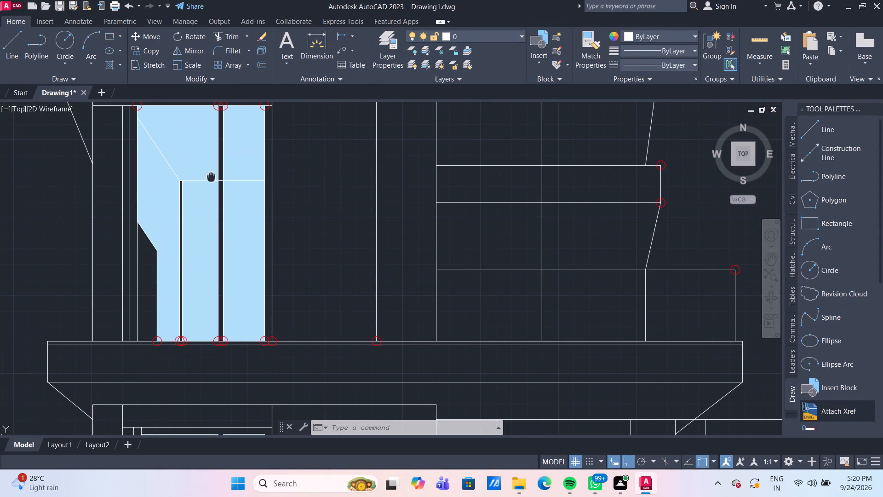
pyautogui.moveTo(211, 176); pyautogui.dragTo(211, 176, button='middle')
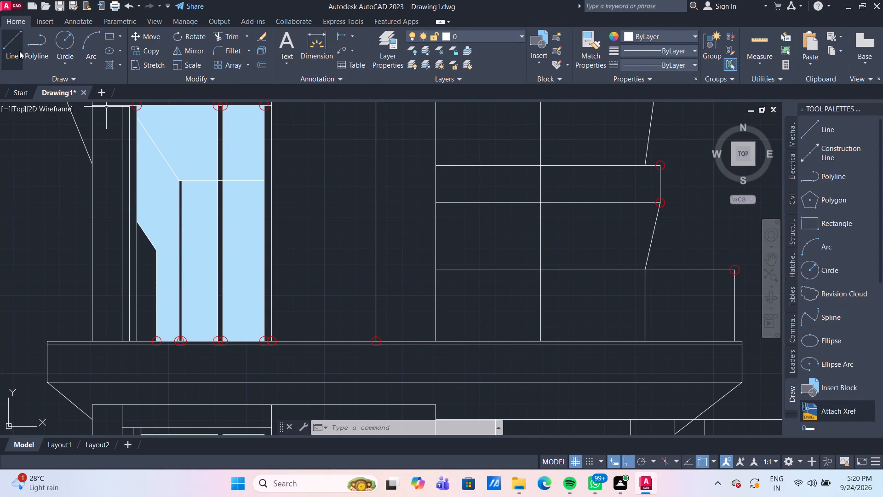
pyautogui.scroll(2, 120, 69)
pyautogui.click(111, 64)
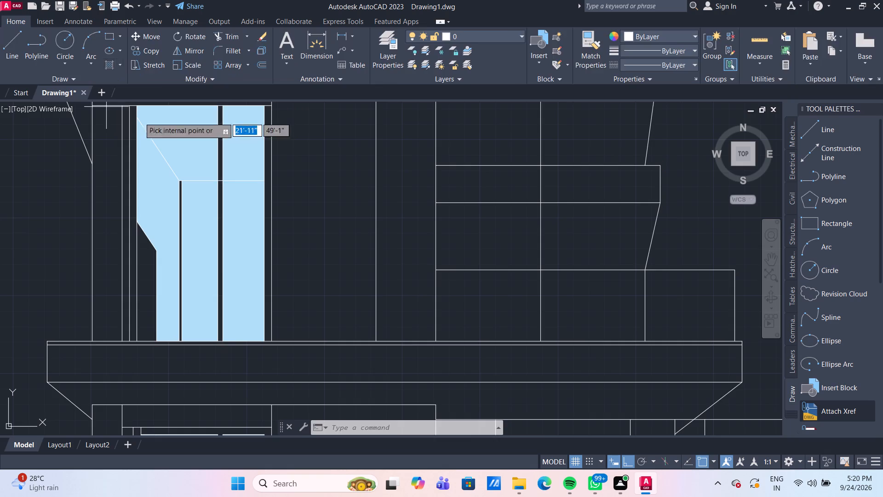
pyautogui.scroll(3, 182, 210)
pyautogui.click(176, 185)
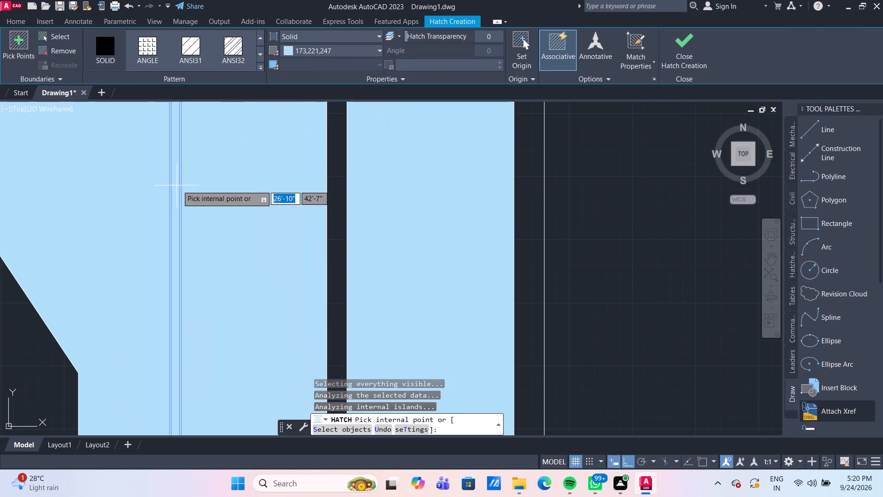
pyautogui.scroll(-5, 443, 199)
pyautogui.press('Escape')
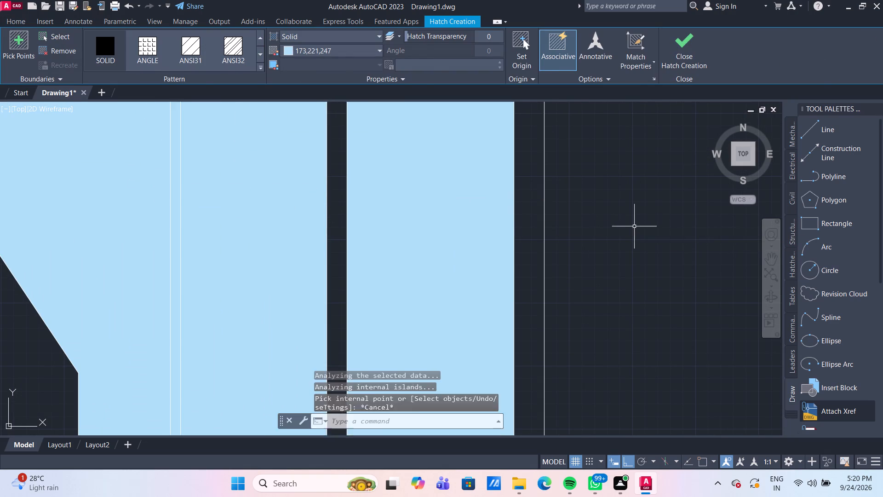
# Fill the slant-topped area at the lower-left corner of the ground-floor window's glass with a solid 199,200,202 grey hatch.
pyautogui.scroll(-4, 634, 226)
pyautogui.moveTo(627, 226); pyautogui.dragTo(397, 150, button='middle')
pyautogui.scroll(-1, 408, 237)
pyautogui.moveTo(403, 304); pyautogui.dragTo(389, 241, button='middle')
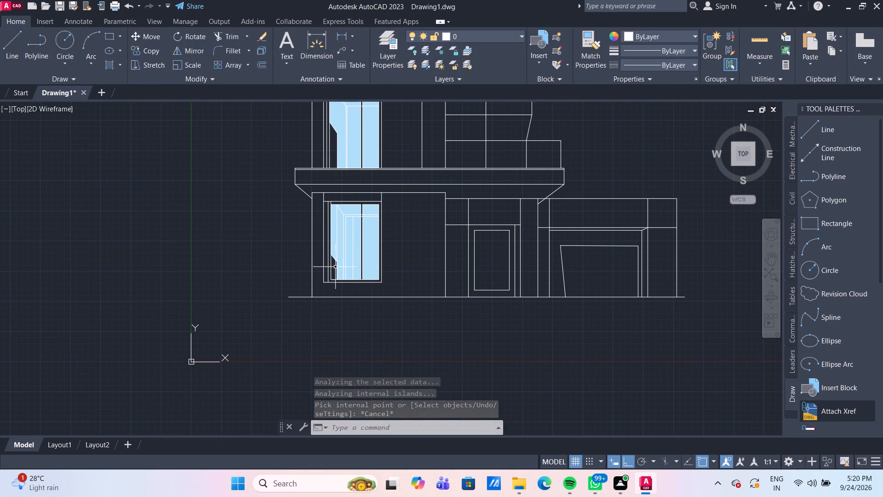
pyautogui.scroll(2, 338, 278)
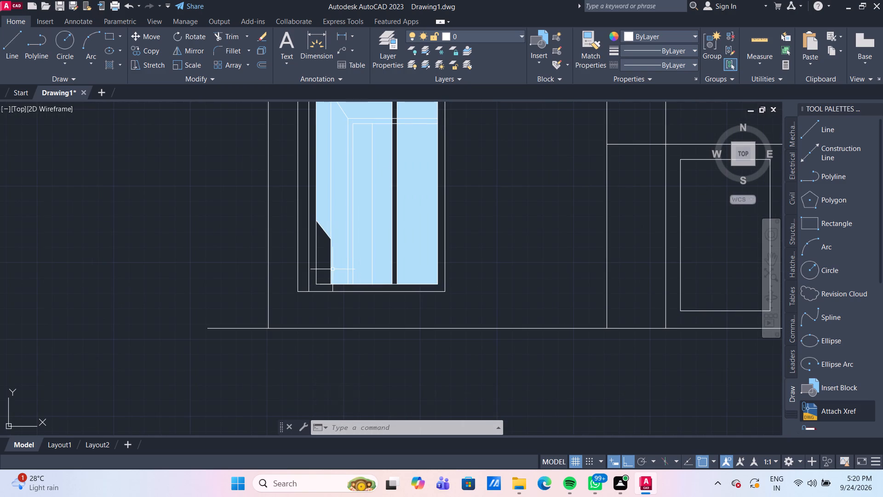
pyautogui.scroll(-1, 323, 254)
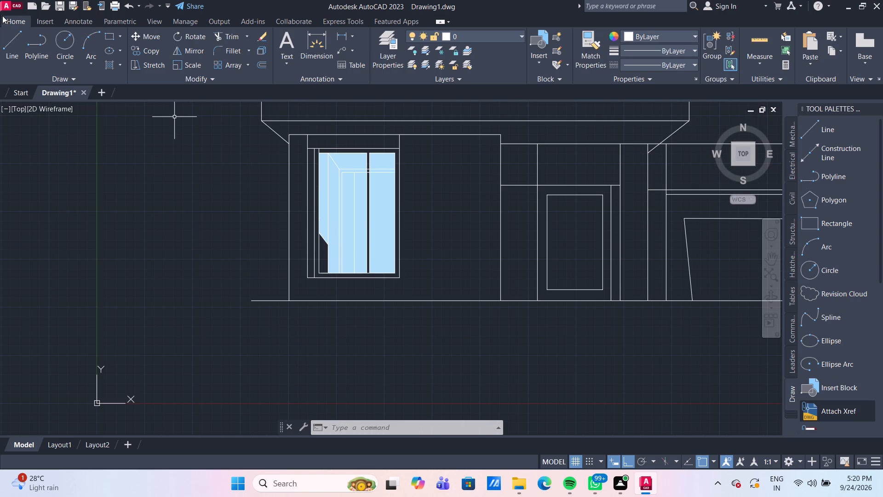
pyautogui.click(109, 65)
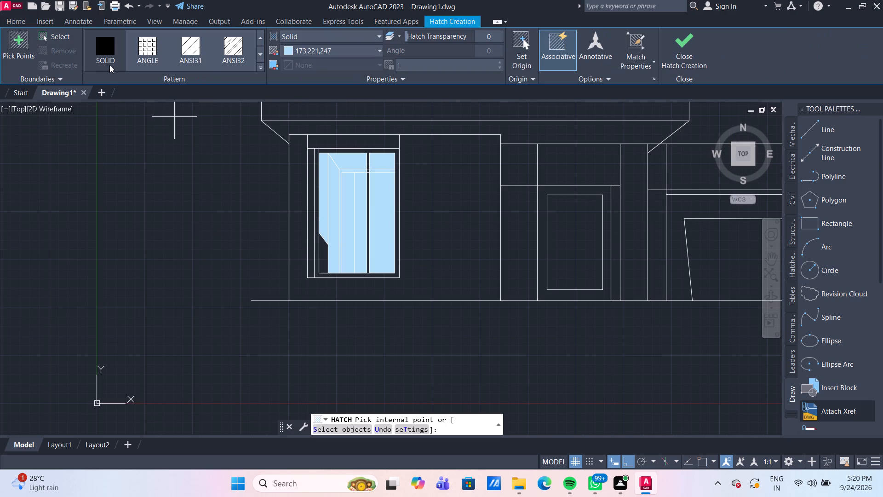
pyautogui.click(324, 48)
pyautogui.click(287, 138)
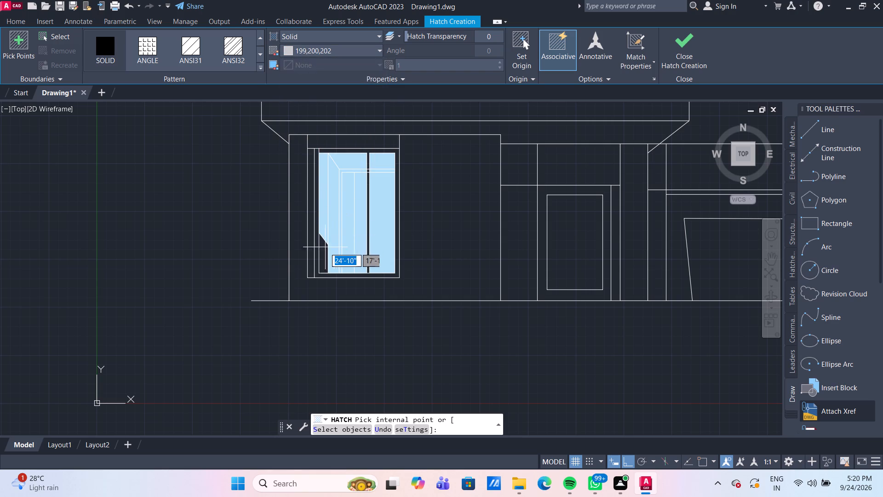
pyautogui.click(324, 258)
# Fill the matching slant-topped area at the lower-left corner of the upper window with the same solid grey hatch.
pyautogui.scroll(-2, 326, 123)
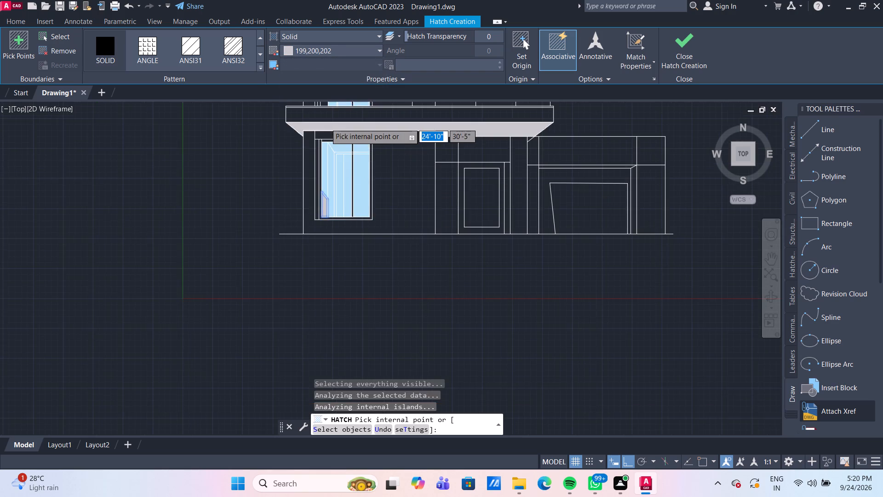
pyautogui.scroll(-1, 323, 120)
pyautogui.moveTo(323, 118); pyautogui.dragTo(306, 218, button='middle')
pyautogui.scroll(4, 308, 212)
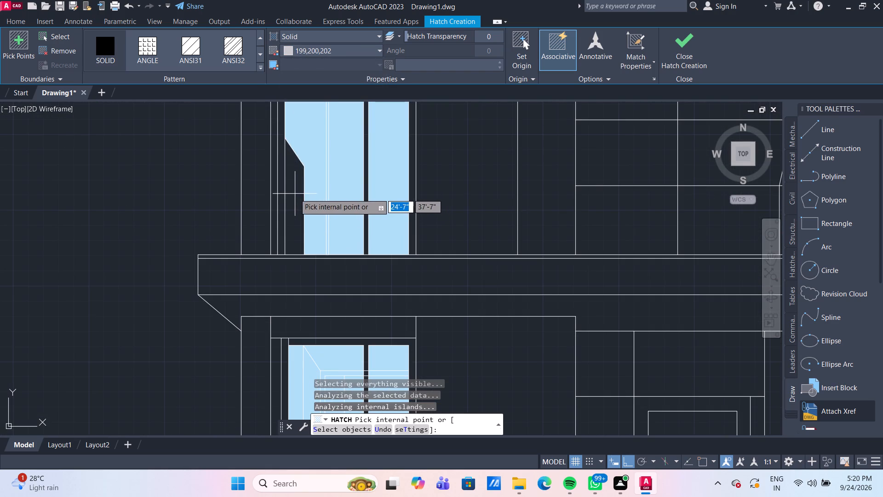
pyautogui.click(295, 194)
pyautogui.press('Escape')
# Fill the ground-floor window's frame around the glass with a solid hatch in index colour 18.
pyautogui.scroll(-4, 241, 157)
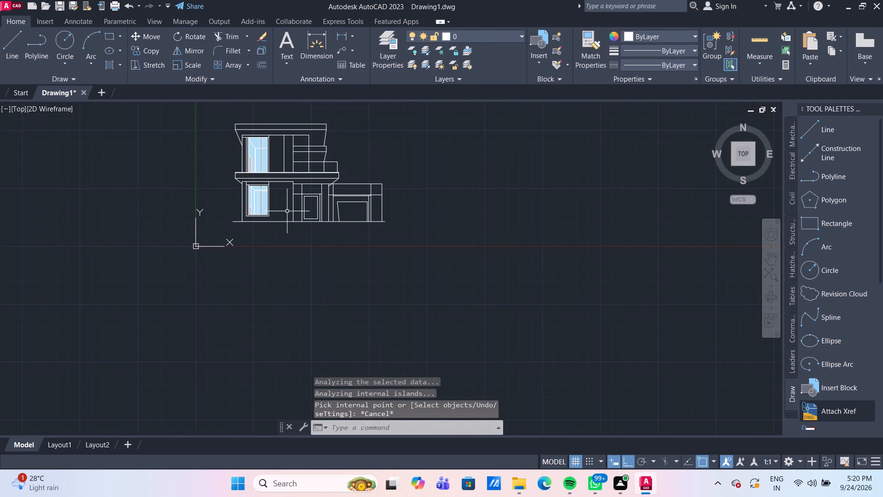
pyautogui.scroll(3, 287, 211)
pyautogui.moveTo(263, 168); pyautogui.dragTo(329, 254, button='middle')
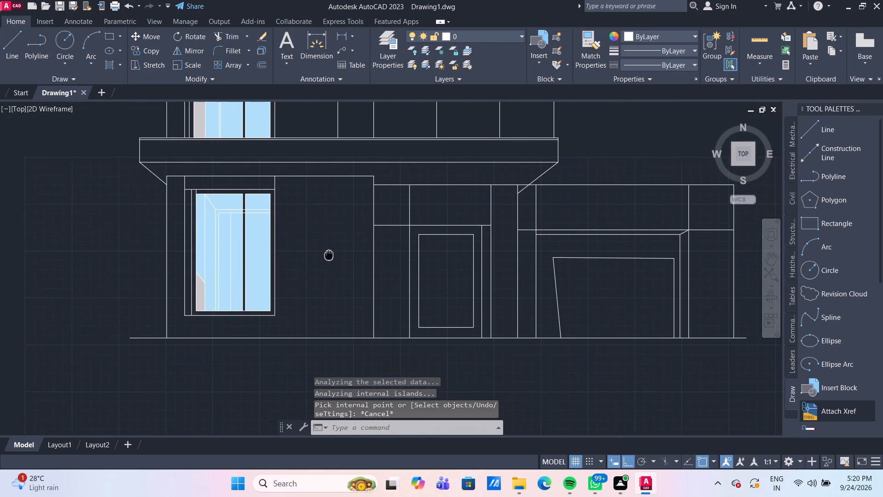
pyautogui.moveTo(329, 254); pyautogui.dragTo(332, 254, button='middle')
pyautogui.scroll(-1, 331, 254)
pyautogui.moveTo(325, 146); pyautogui.dragTo(337, 215, button='middle')
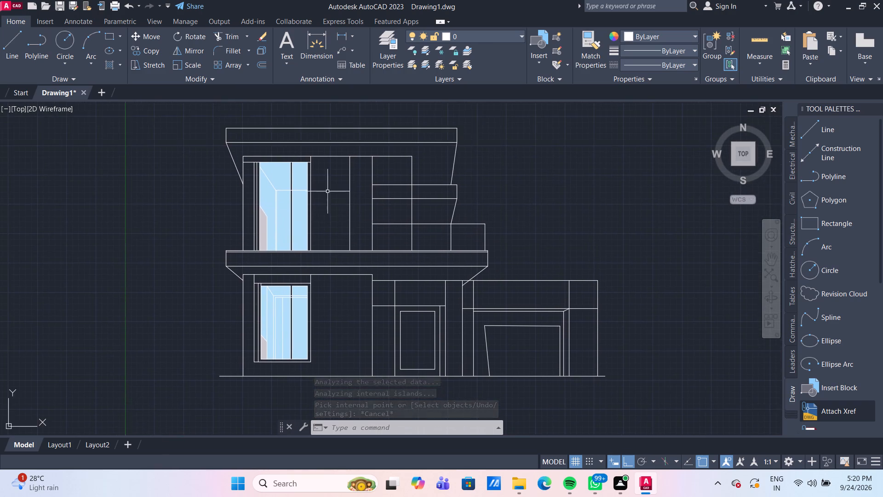
pyautogui.scroll(2, 317, 156)
pyautogui.moveTo(332, 173); pyautogui.dragTo(347, 156, button='middle')
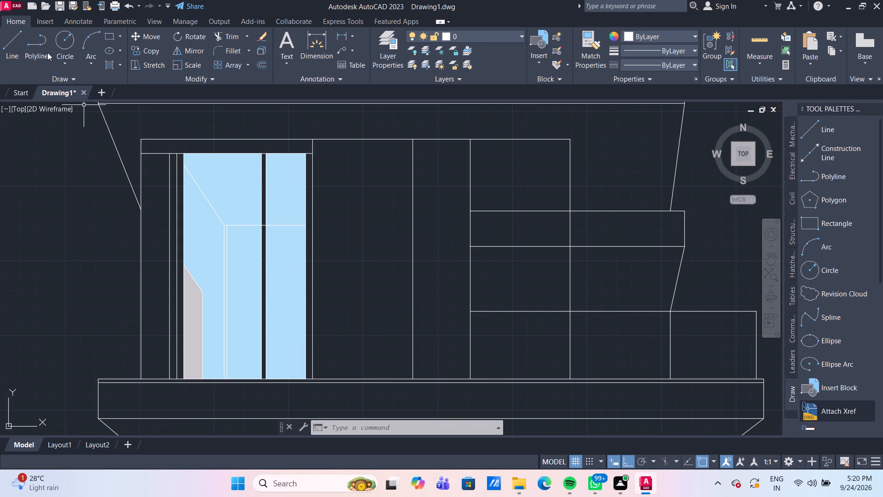
pyautogui.click(114, 67)
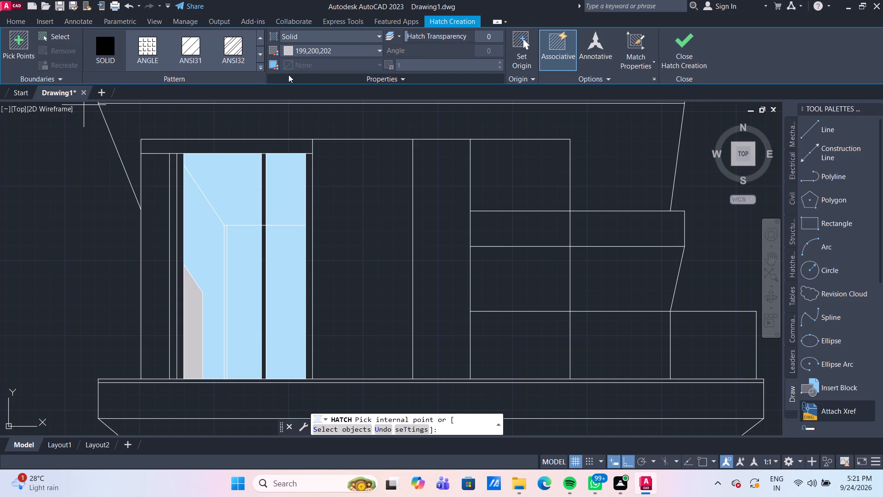
pyautogui.click(356, 52)
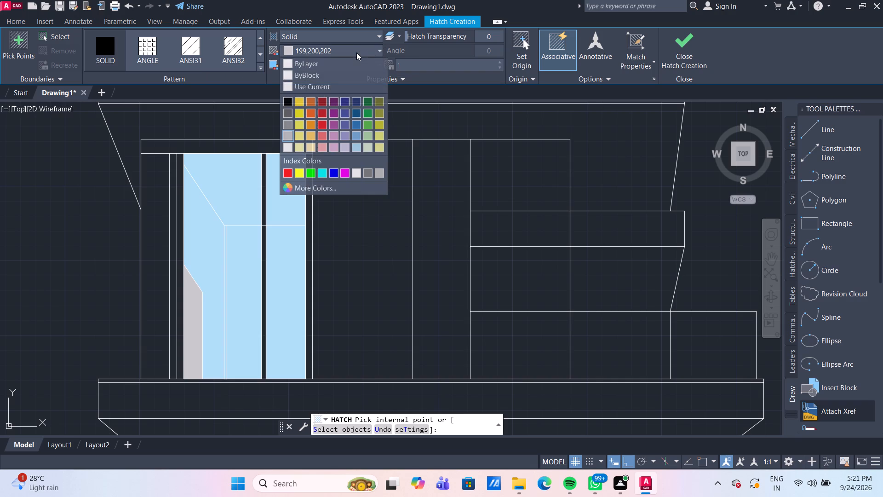
pyautogui.click(327, 189)
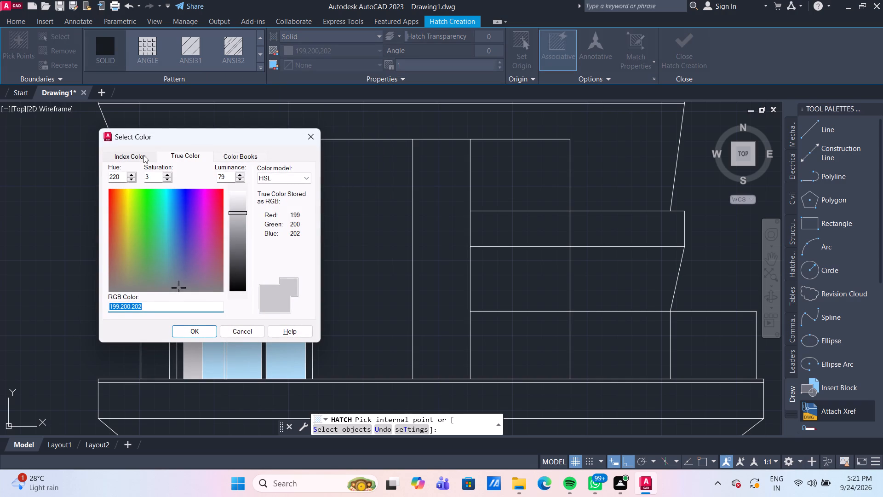
pyautogui.click(143, 155)
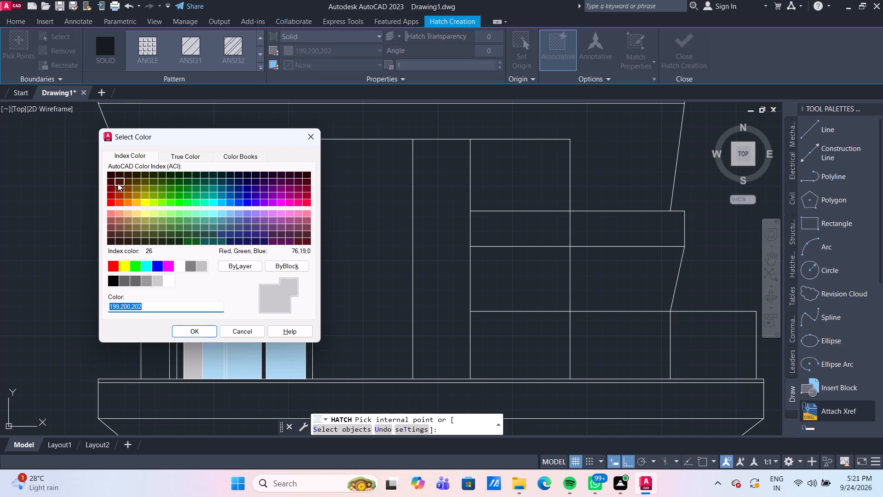
pyautogui.click(111, 175)
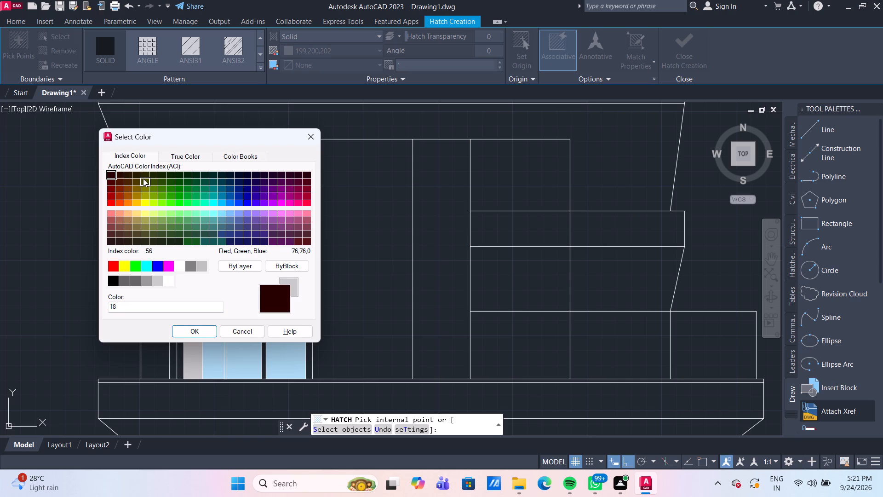
pyautogui.click(197, 328)
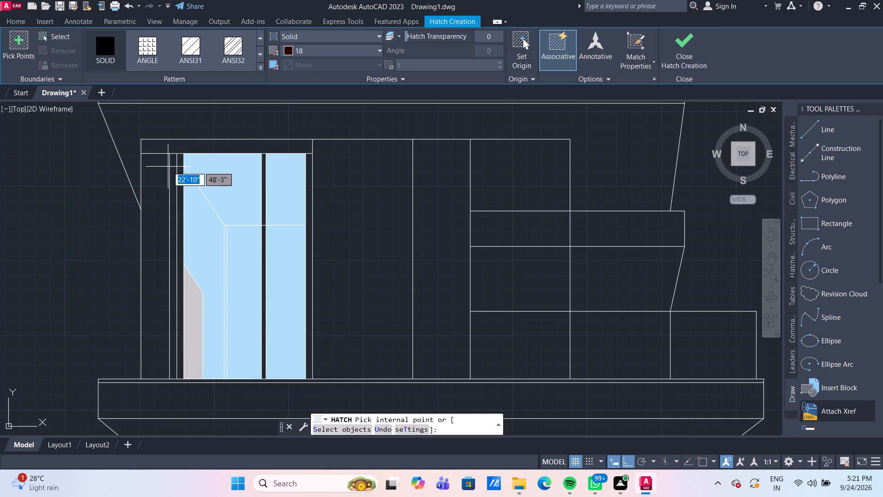
pyautogui.scroll(-2, 170, 167)
pyautogui.scroll(3, 219, 266)
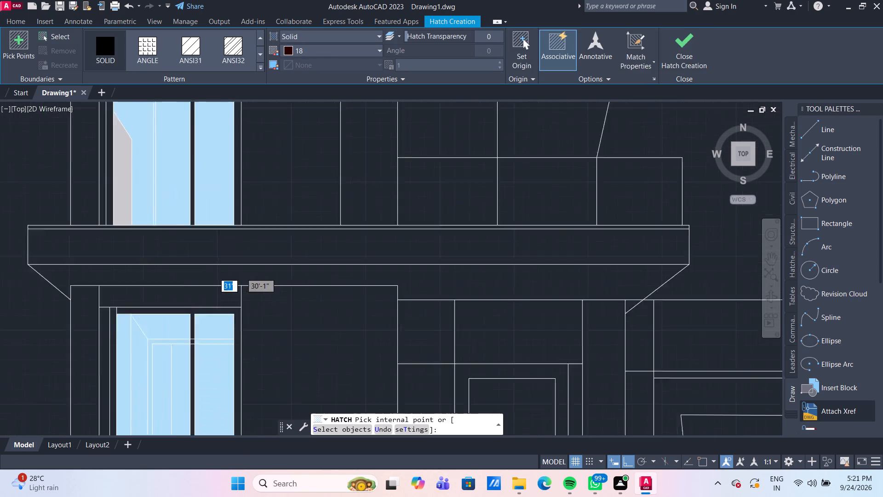
pyautogui.scroll(-1, 190, 302)
pyautogui.moveTo(185, 302); pyautogui.dragTo(247, 198, button='middle')
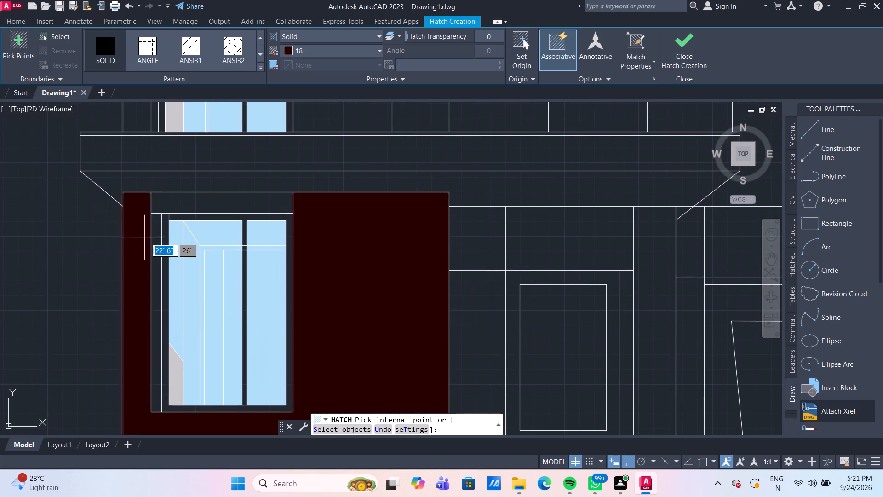
pyautogui.scroll(1, 173, 224)
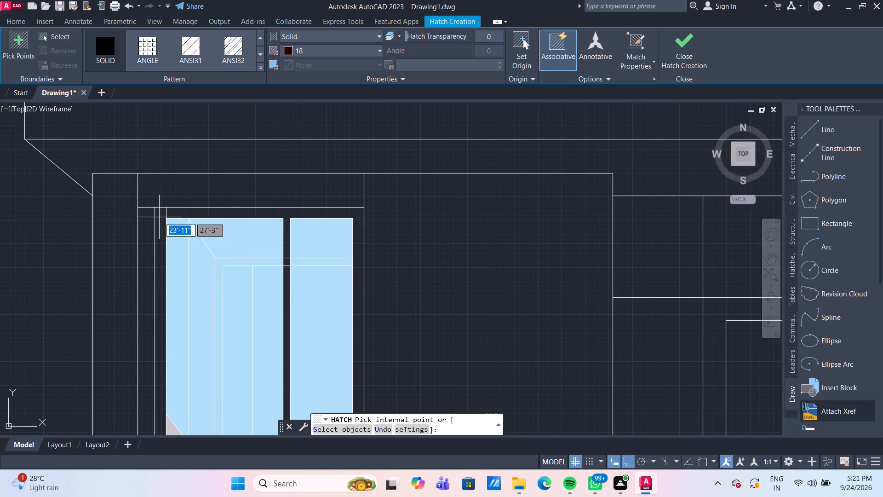
pyautogui.click(159, 217)
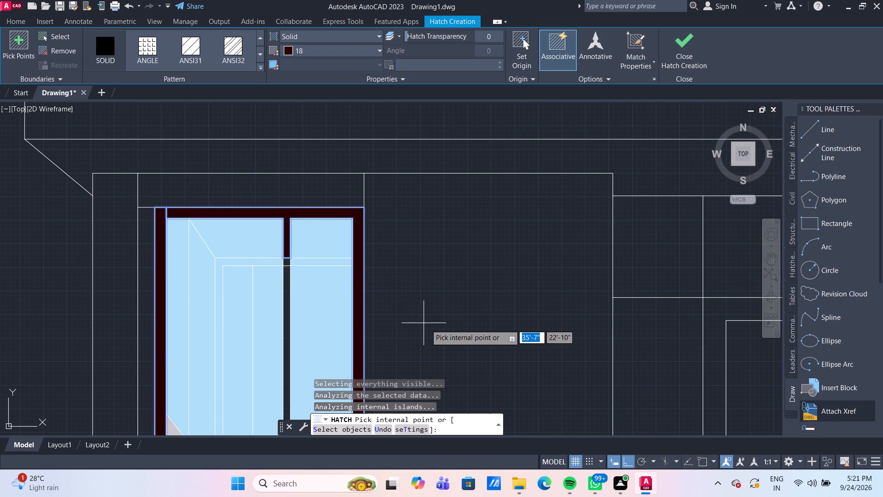
# Add the short segment of the ground-floor window's mullion between the two horizontal glass lines to the colour 18 hatch.
pyautogui.moveTo(410, 312); pyautogui.dragTo(384, 220, button='middle')
pyautogui.scroll(3, 253, 150)
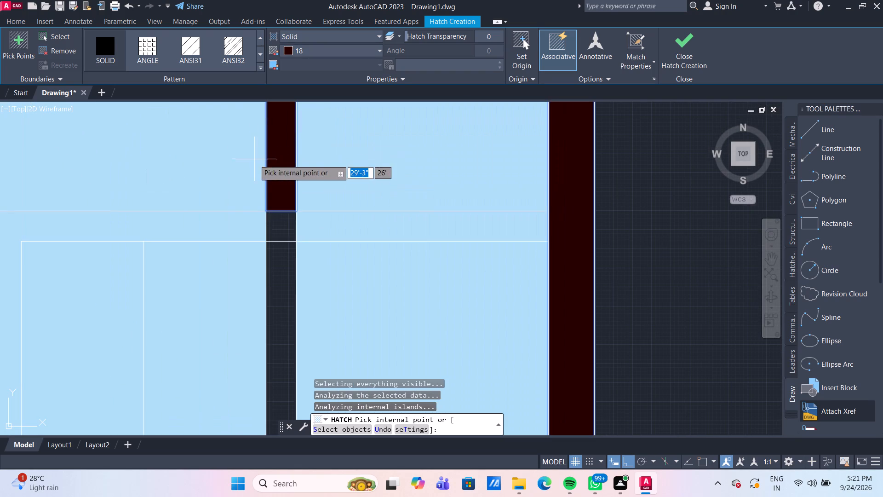
pyautogui.click(278, 231)
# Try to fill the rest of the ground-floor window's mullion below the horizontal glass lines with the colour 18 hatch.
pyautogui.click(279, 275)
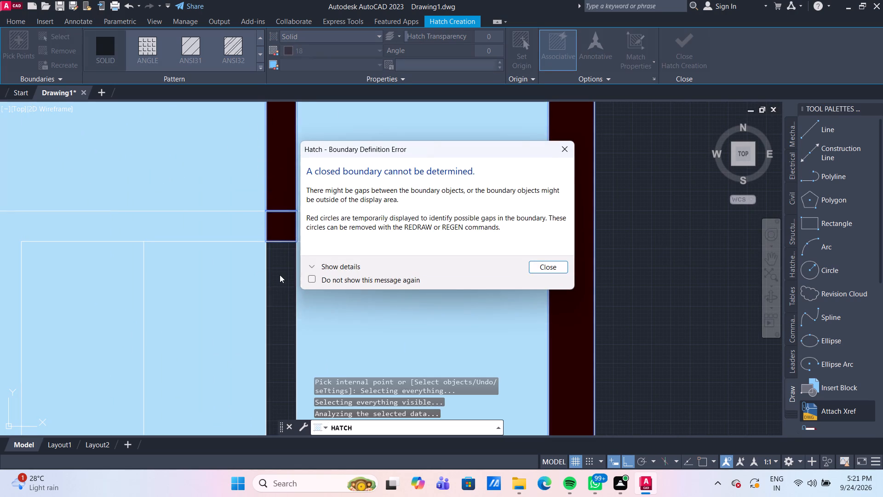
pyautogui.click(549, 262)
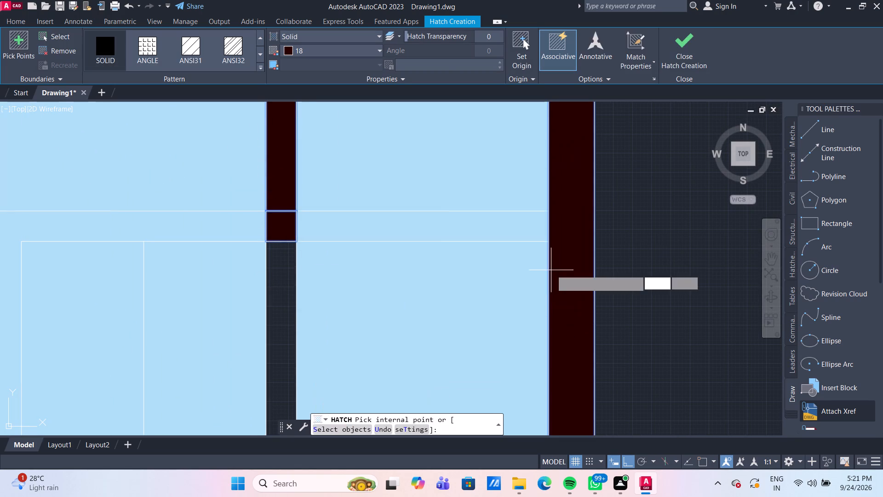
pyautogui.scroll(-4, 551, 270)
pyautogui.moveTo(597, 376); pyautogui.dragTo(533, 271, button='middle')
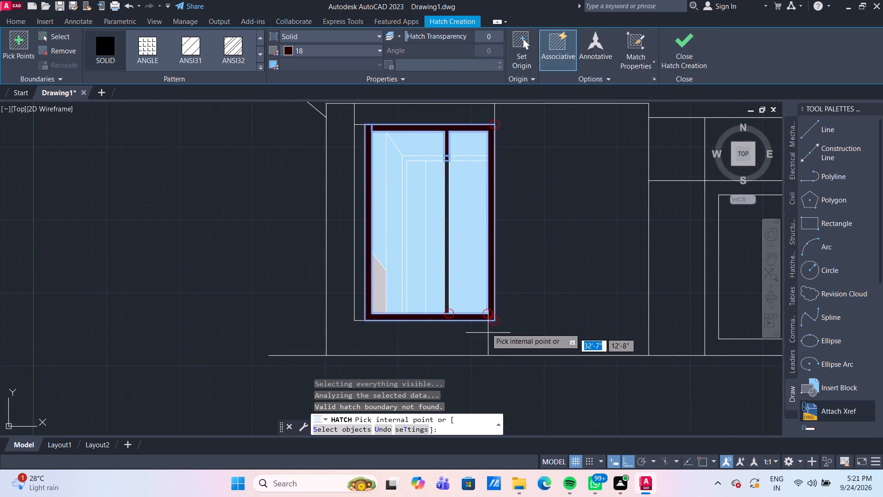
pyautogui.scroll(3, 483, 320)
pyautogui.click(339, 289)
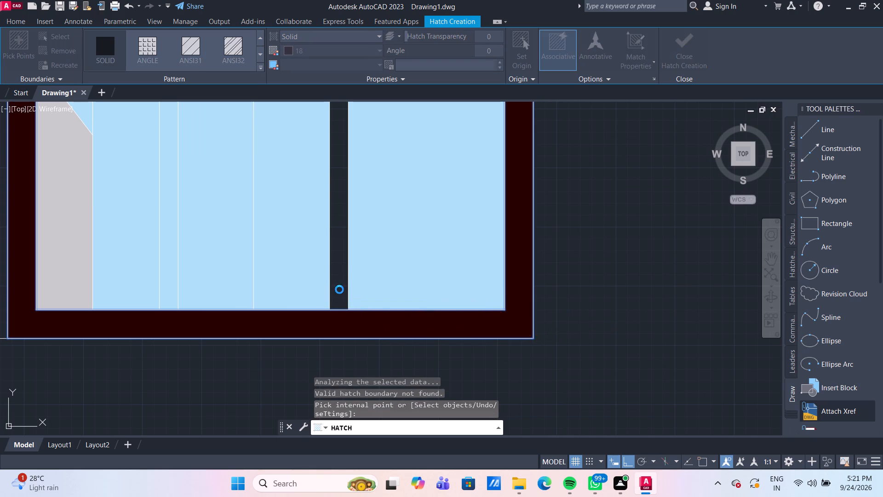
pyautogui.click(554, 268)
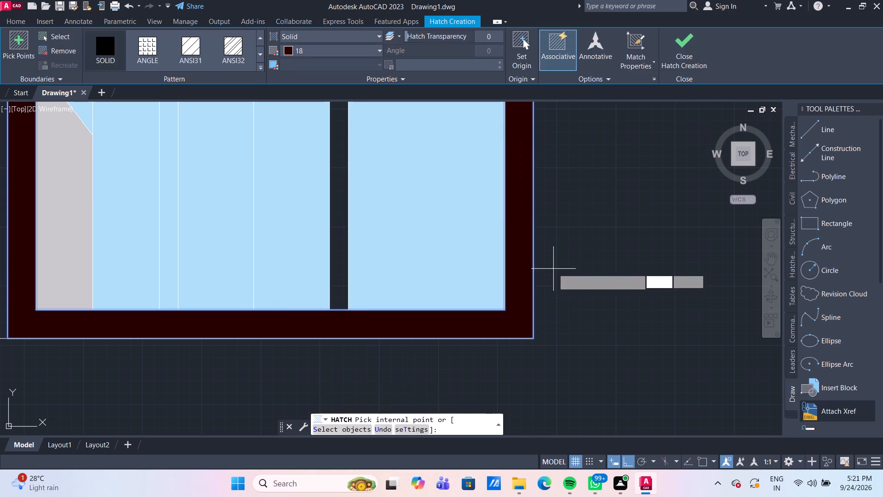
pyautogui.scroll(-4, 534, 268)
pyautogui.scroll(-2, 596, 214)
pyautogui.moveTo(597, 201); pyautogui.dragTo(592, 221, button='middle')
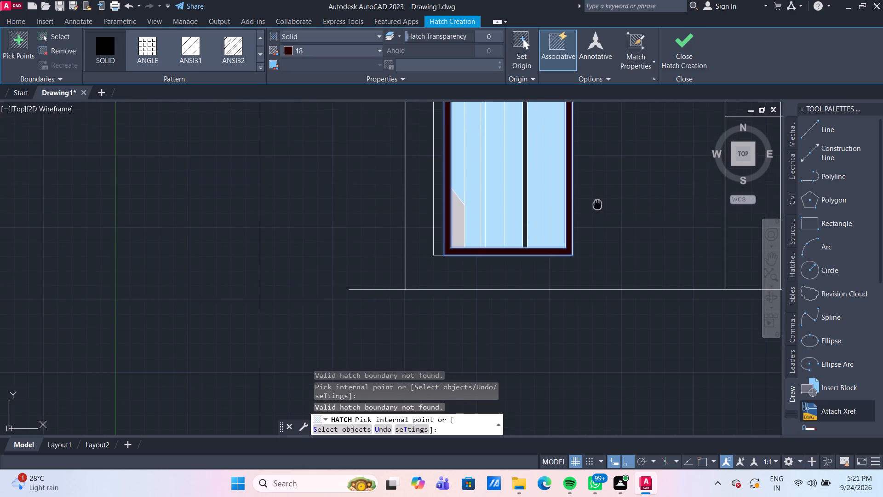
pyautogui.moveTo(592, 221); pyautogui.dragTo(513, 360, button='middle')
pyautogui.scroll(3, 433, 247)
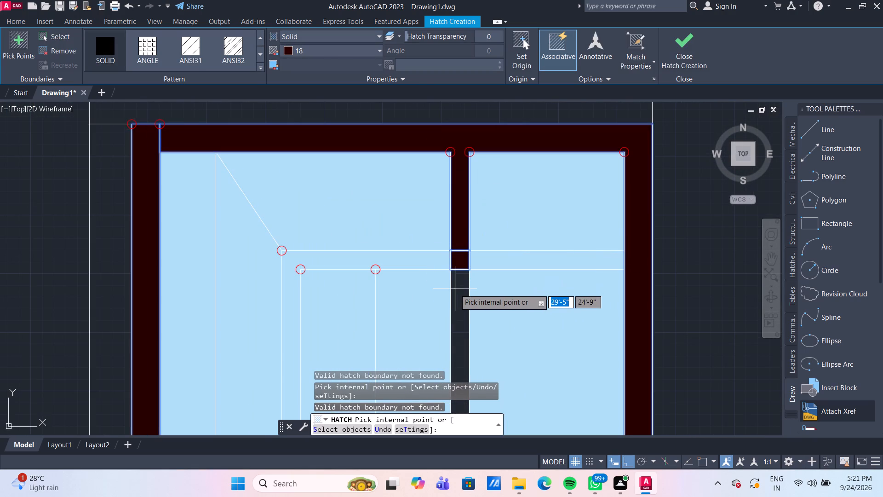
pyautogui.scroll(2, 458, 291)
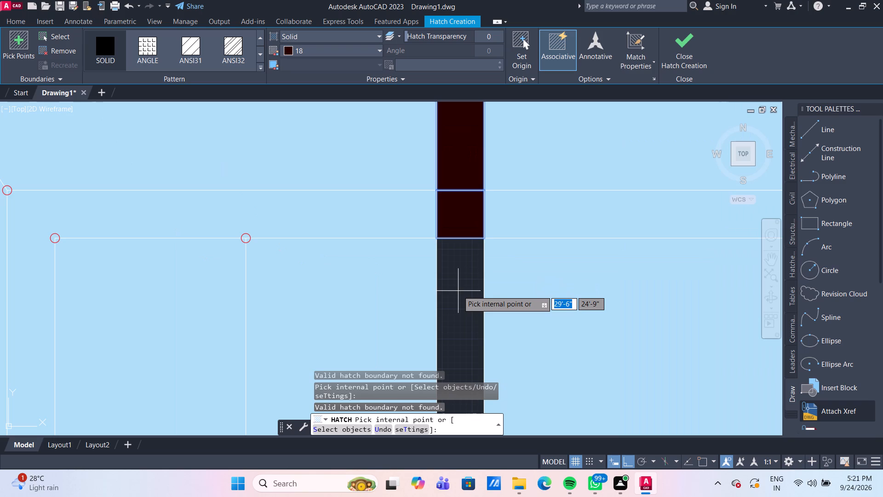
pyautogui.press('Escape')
# Start a new solid hatch and set its colour to true colour 15,0,0.
pyautogui.scroll(-4, 458, 291)
pyautogui.moveTo(558, 345); pyautogui.dragTo(516, 255, button='middle')
pyautogui.scroll(-1, 516, 255)
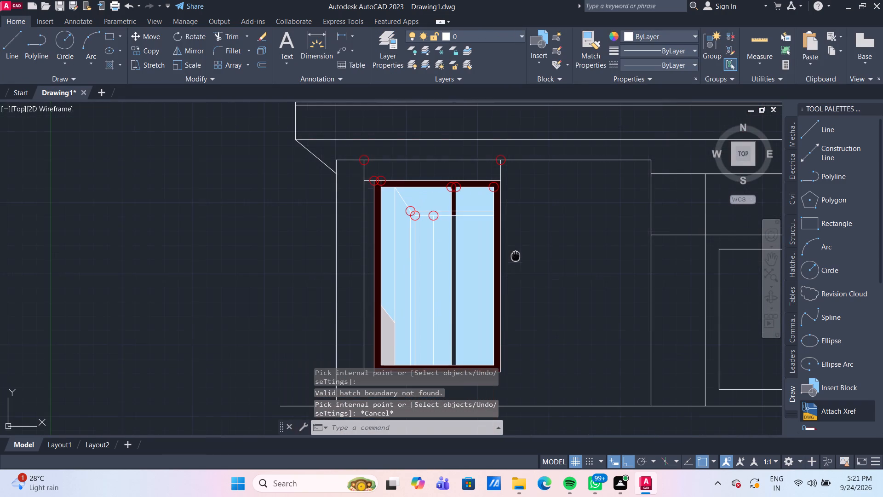
pyautogui.moveTo(547, 308); pyautogui.dragTo(479, 242, button='middle')
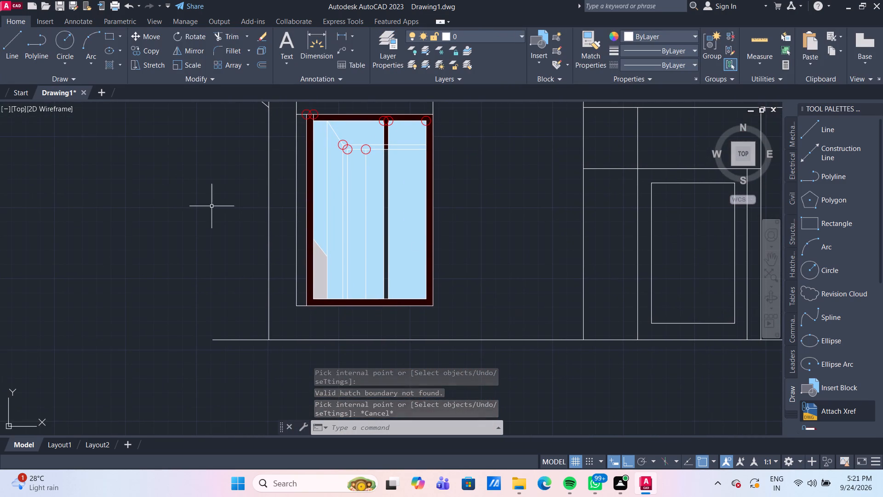
pyautogui.click(120, 66)
pyautogui.click(109, 61)
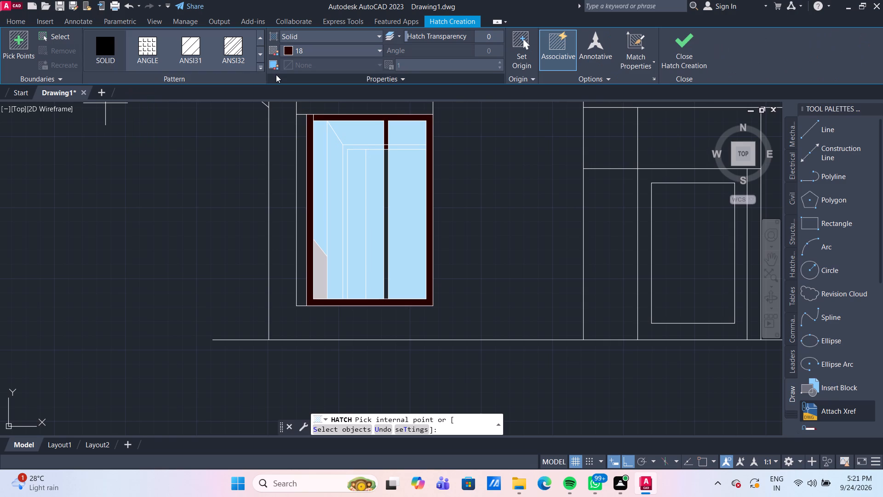
pyautogui.click(322, 52)
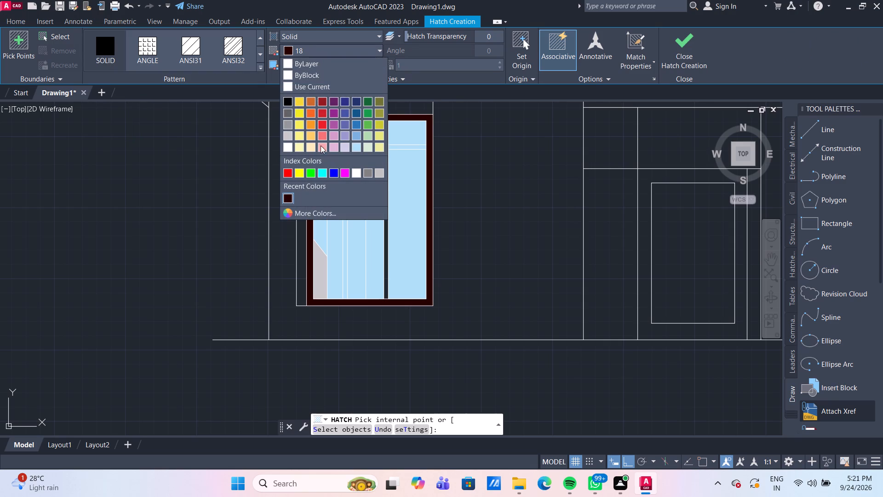
pyautogui.click(301, 213)
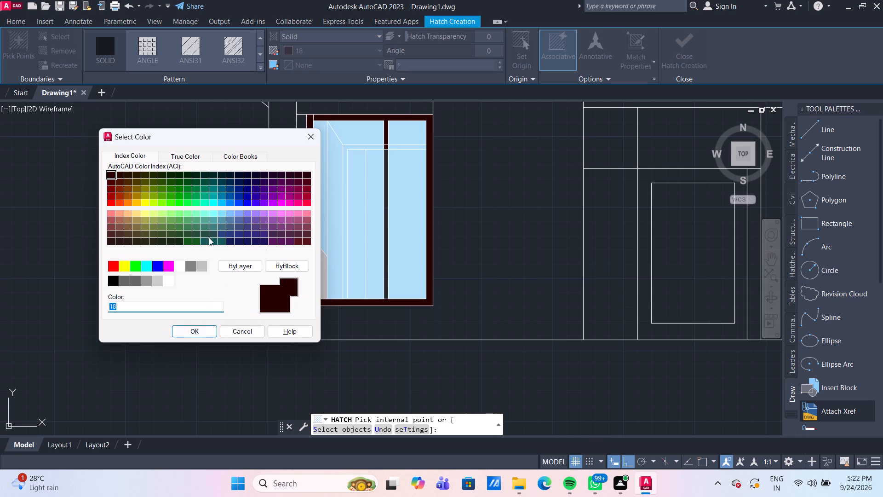
pyautogui.click(185, 156)
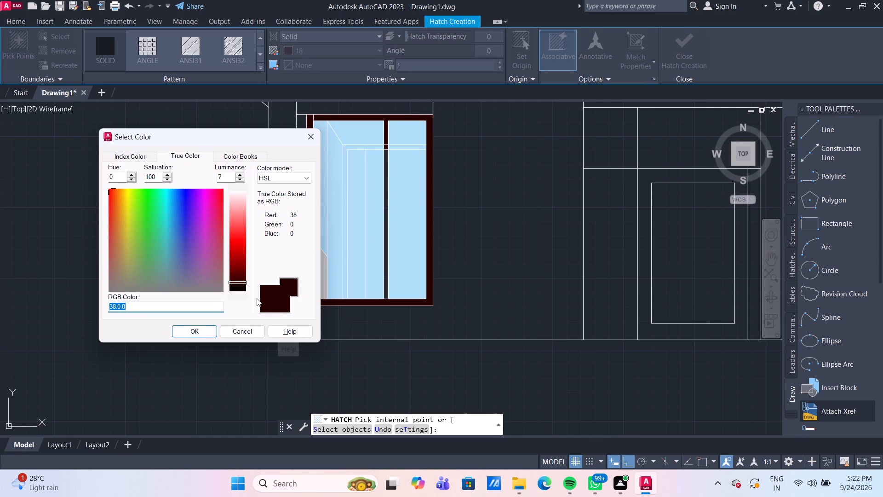
pyautogui.scroll(2, 243, 286)
pyautogui.moveTo(239, 283); pyautogui.dragTo(240, 288)
pyautogui.click(205, 333)
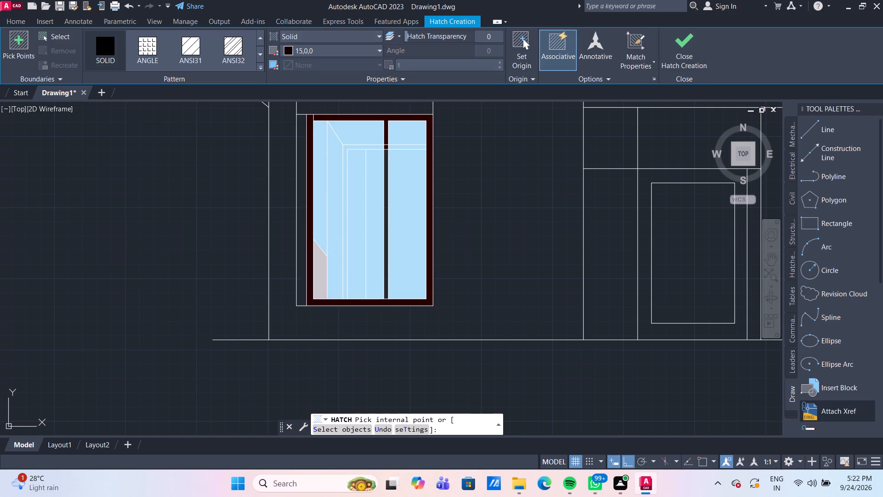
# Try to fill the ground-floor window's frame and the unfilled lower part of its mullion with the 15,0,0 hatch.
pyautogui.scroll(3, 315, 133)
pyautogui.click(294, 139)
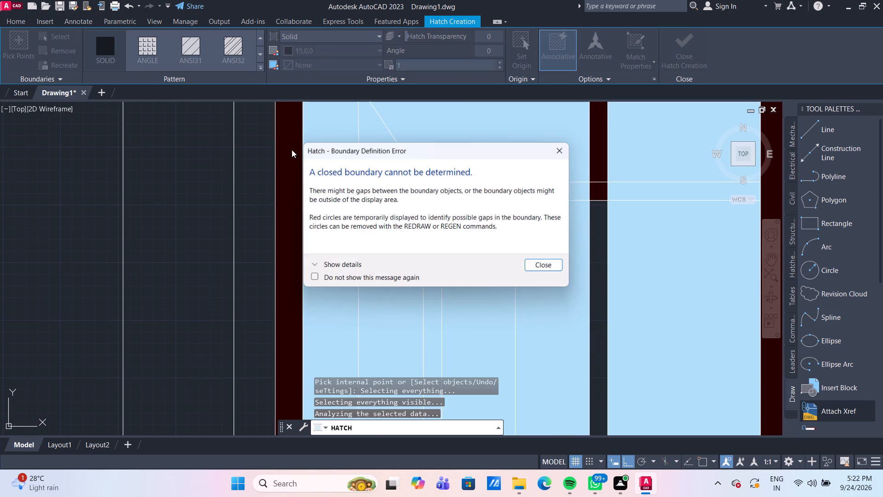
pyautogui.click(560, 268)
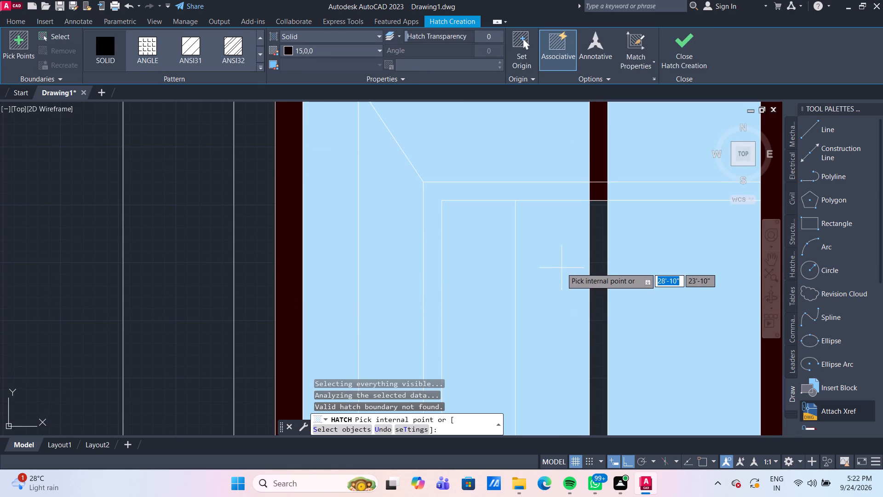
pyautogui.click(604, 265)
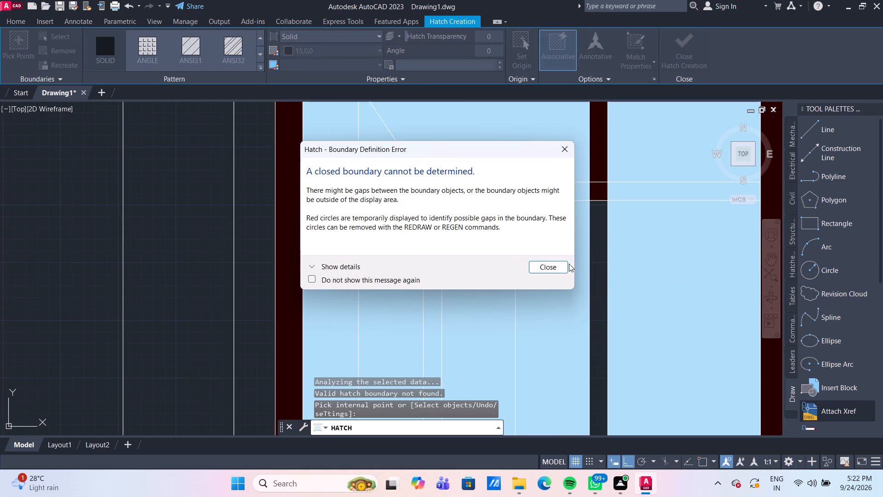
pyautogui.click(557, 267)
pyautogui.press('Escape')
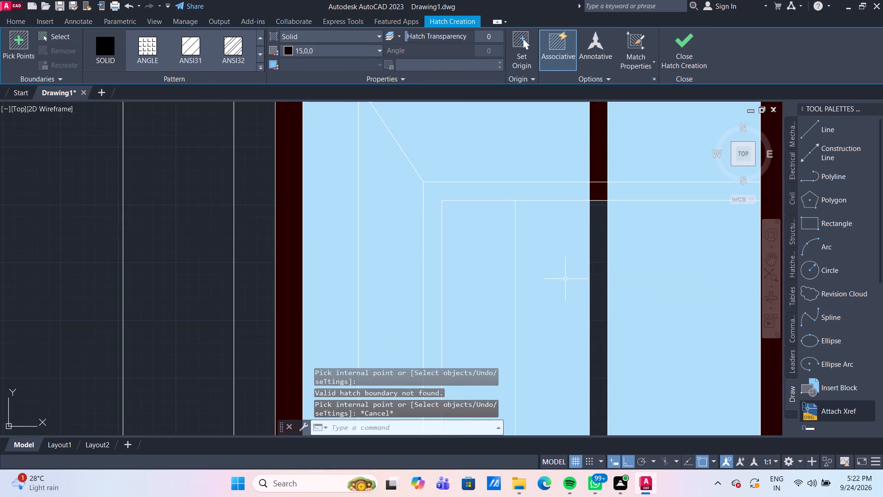
# Delete the colour 18 hatch from the ground-floor window's frame and mullion.
pyautogui.scroll(-2, 568, 276)
pyautogui.moveTo(616, 205); pyautogui.dragTo(409, 192, button='middle')
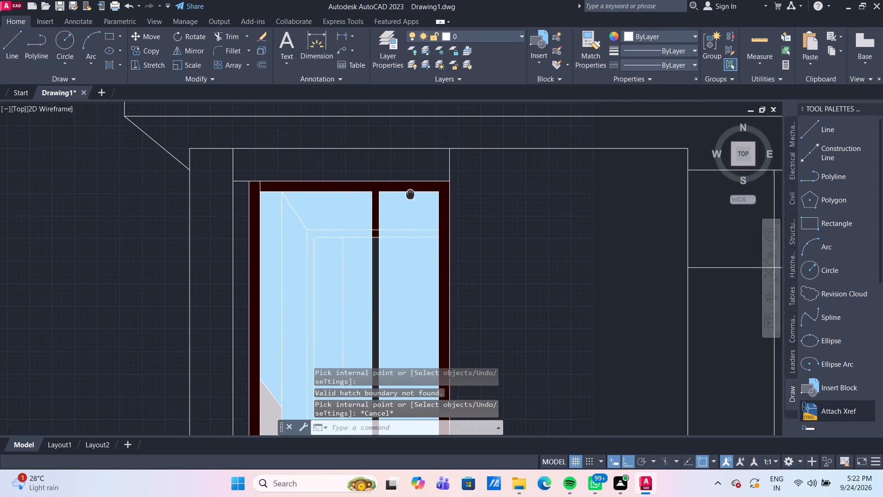
pyautogui.moveTo(409, 192); pyautogui.dragTo(374, 181, button='middle')
pyautogui.scroll(2, 390, 185)
pyautogui.click(407, 152)
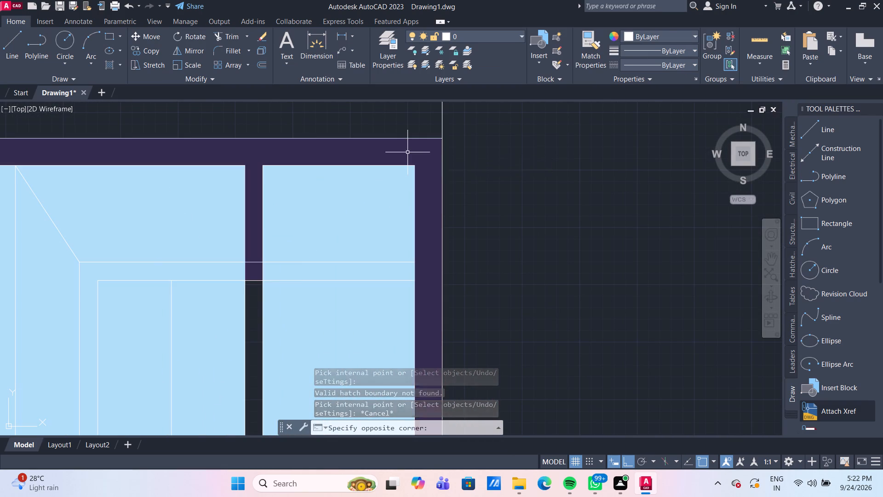
pyautogui.scroll(-2, 513, 249)
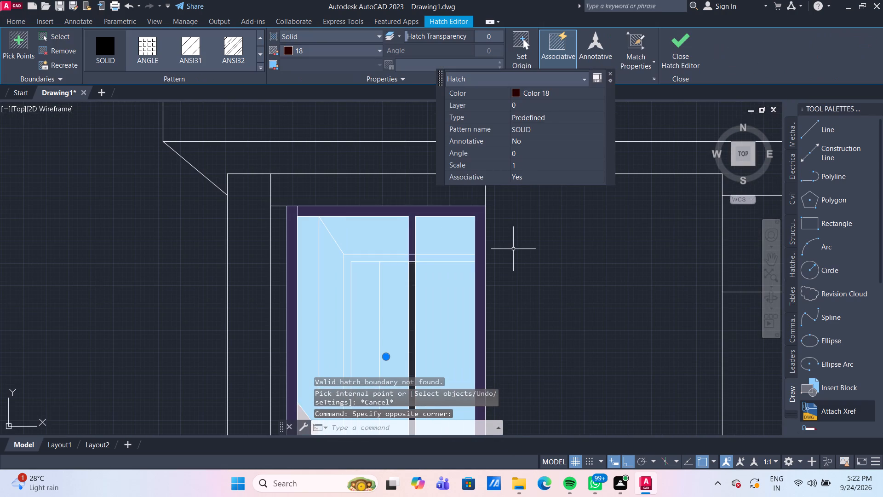
pyautogui.press('Delete')
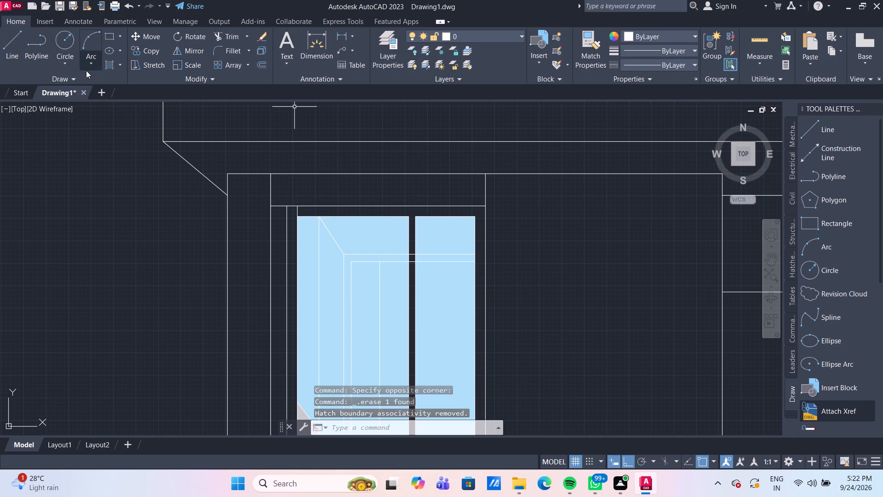
# Fill the ground-floor window's frame and its whole mullion, including the segment between the horizontal glass lines, with a solid 15,0,0 hatch.
pyautogui.click(106, 67)
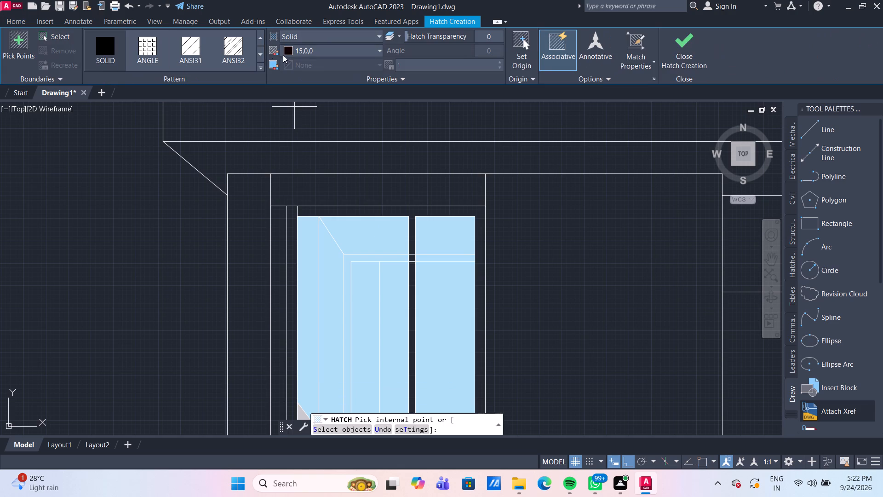
pyautogui.click(356, 53)
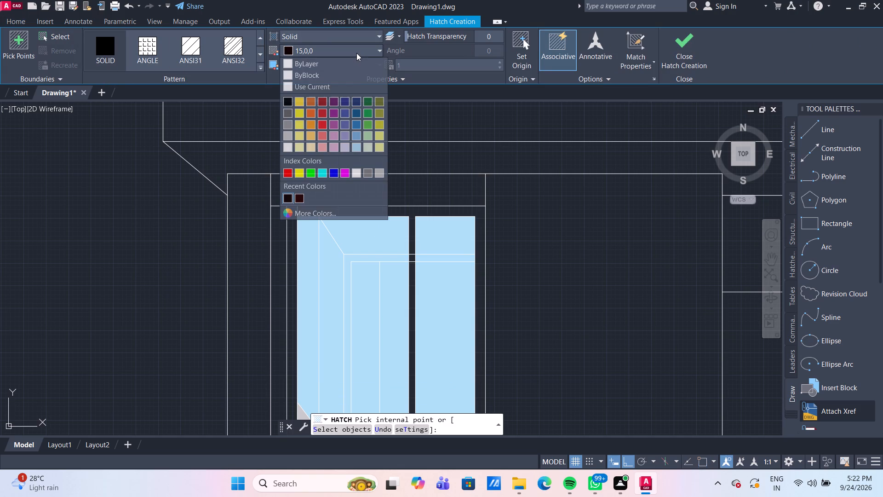
pyautogui.click(356, 53)
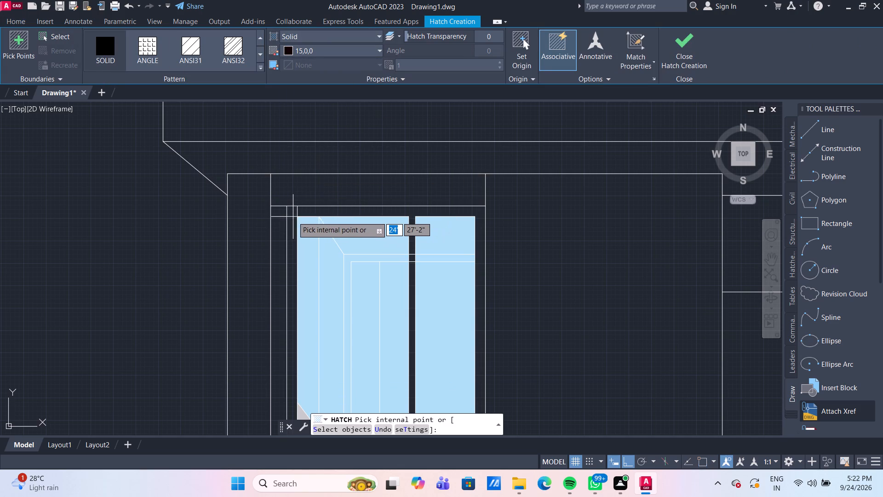
pyautogui.click(293, 217)
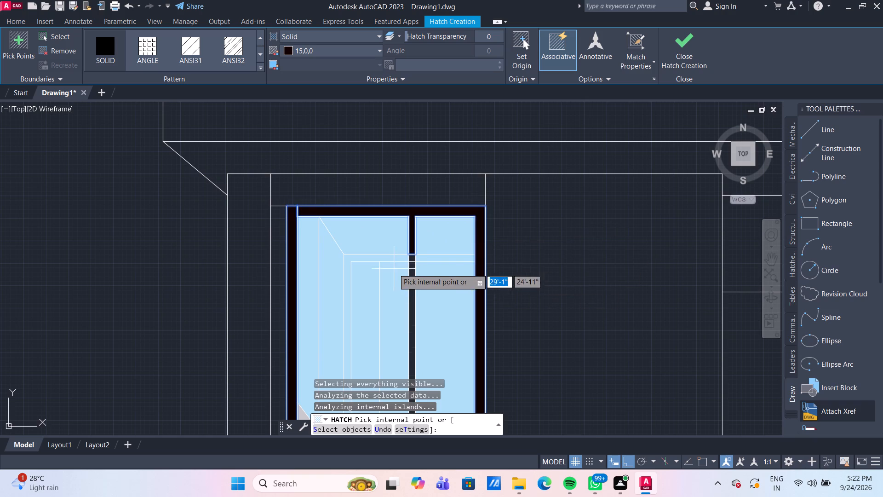
pyautogui.scroll(2, 395, 269)
pyautogui.click(435, 271)
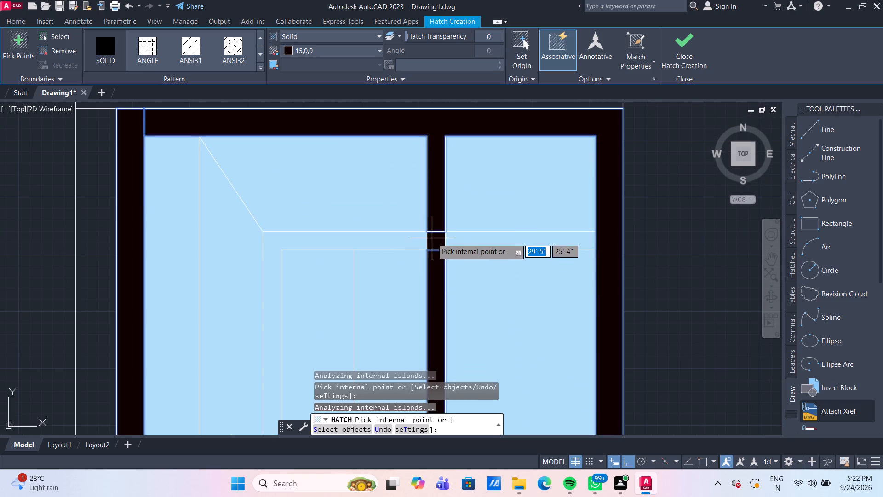
pyautogui.click(432, 238)
pyautogui.scroll(-3, 697, 229)
pyautogui.moveTo(711, 262); pyautogui.dragTo(561, 227, button='middle')
pyautogui.scroll(-1, 686, 255)
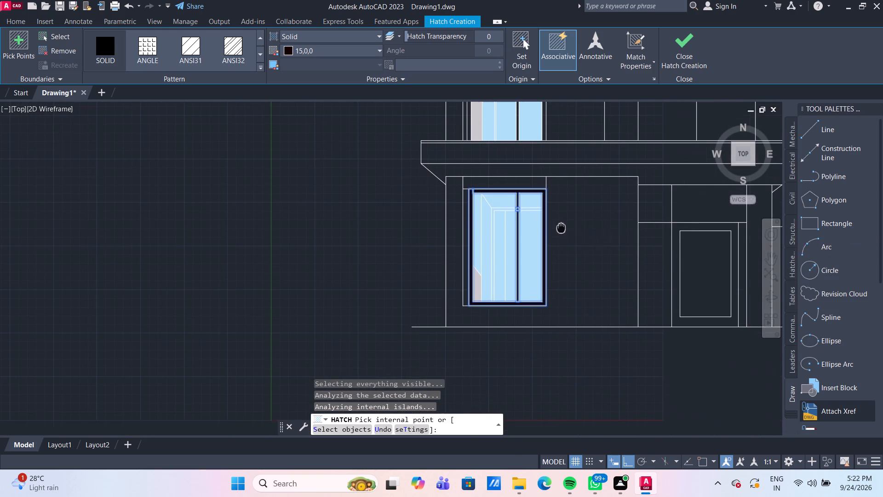
pyautogui.press('Return')
# Examine the ground-floor window's newly hatched frame and mullion, both up close and within the elevation.
pyautogui.scroll(4, 553, 203)
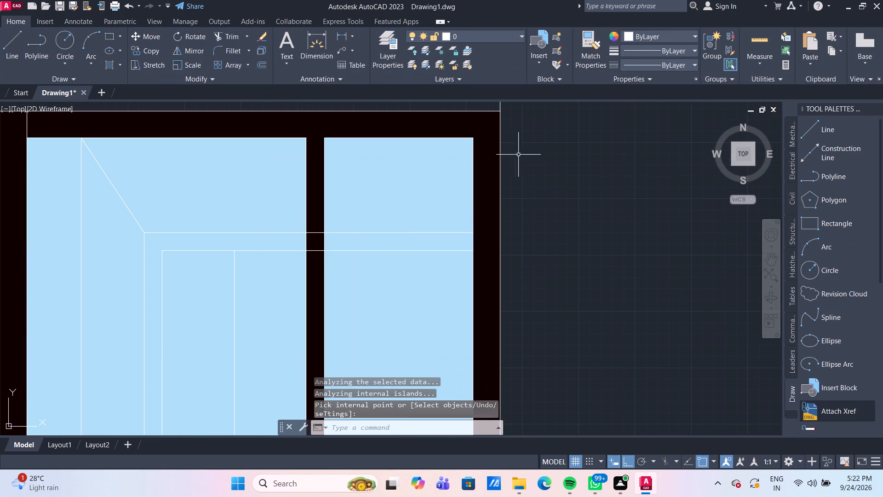
pyautogui.scroll(2, 499, 142)
pyautogui.moveTo(488, 156); pyautogui.dragTo(458, 274, button='middle')
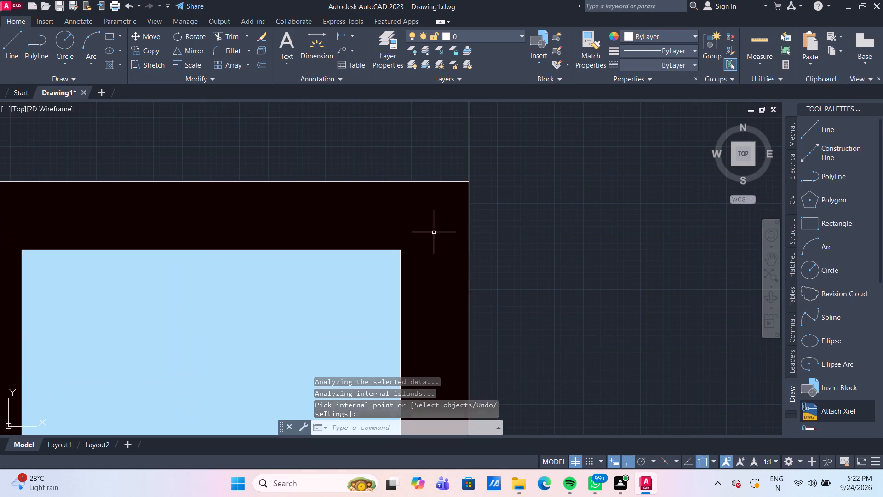
pyautogui.scroll(3, 434, 232)
pyautogui.scroll(-4, 434, 232)
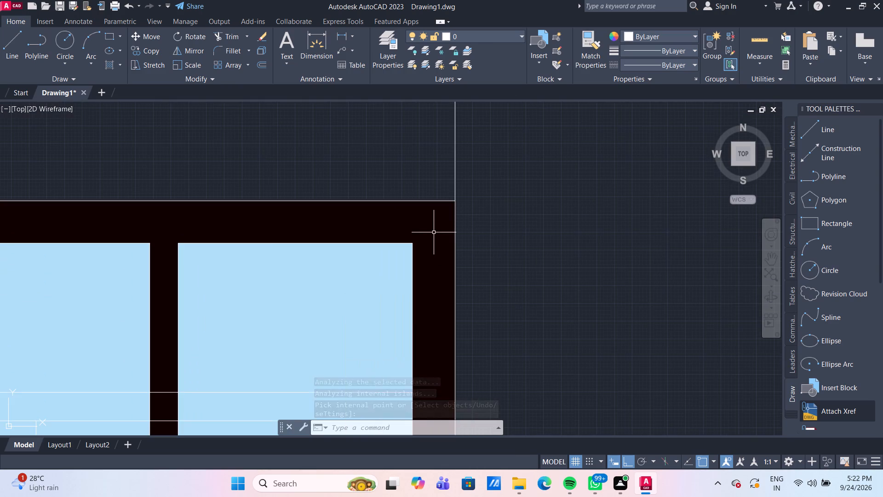
pyautogui.scroll(-3, 434, 233)
pyautogui.moveTo(516, 304); pyautogui.dragTo(533, 252, button='middle')
pyautogui.scroll(-1, 518, 298)
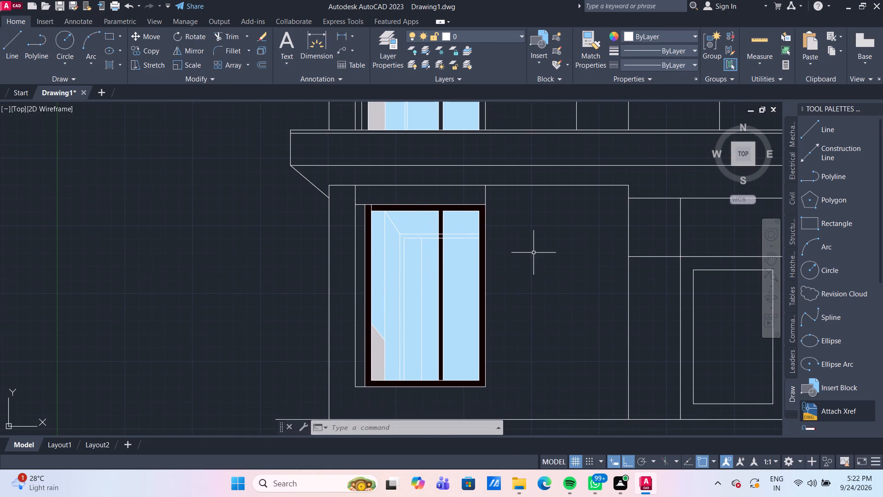
# Change the colour of the ground-floor window's frame and mullion hatch to true colour 26,0,0.
pyautogui.scroll(2, 444, 399)
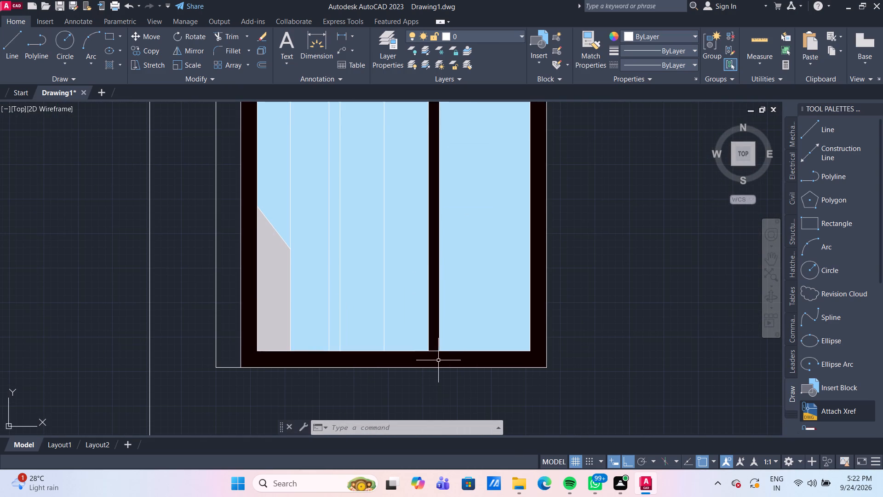
pyautogui.click(438, 360)
pyautogui.click(600, 266)
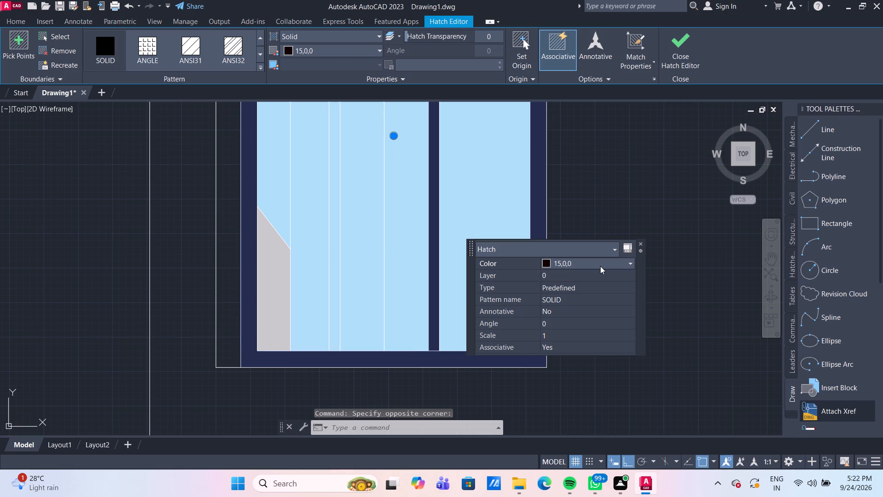
pyautogui.click(600, 266)
pyautogui.click(570, 364)
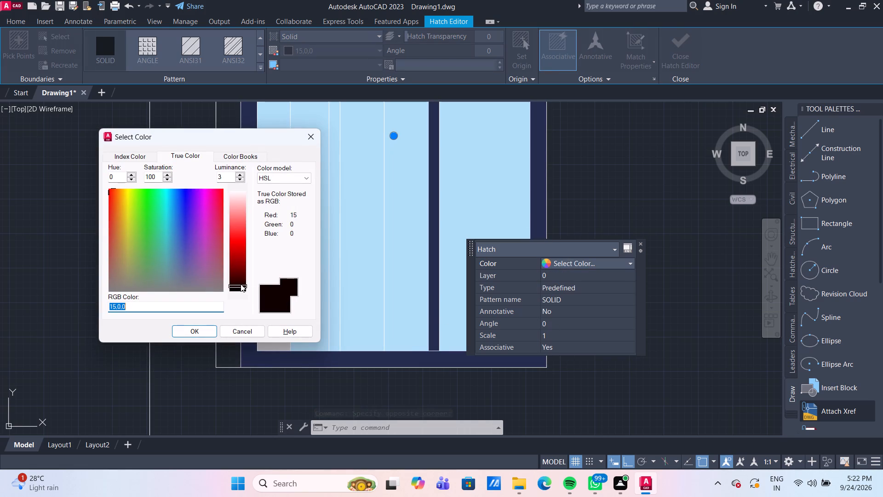
pyautogui.click(240, 283)
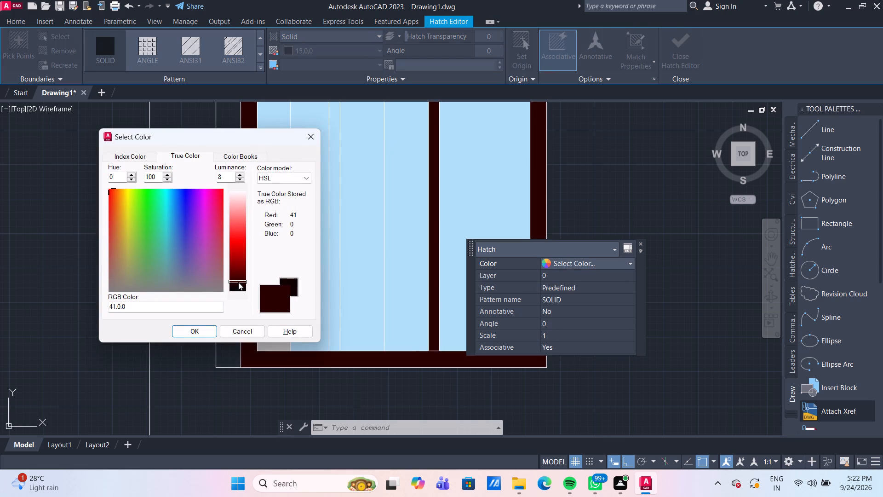
pyautogui.scroll(2, 239, 283)
pyautogui.moveTo(239, 283); pyautogui.dragTo(241, 283)
pyautogui.moveTo(241, 283); pyautogui.dragTo(244, 286)
pyautogui.click(209, 334)
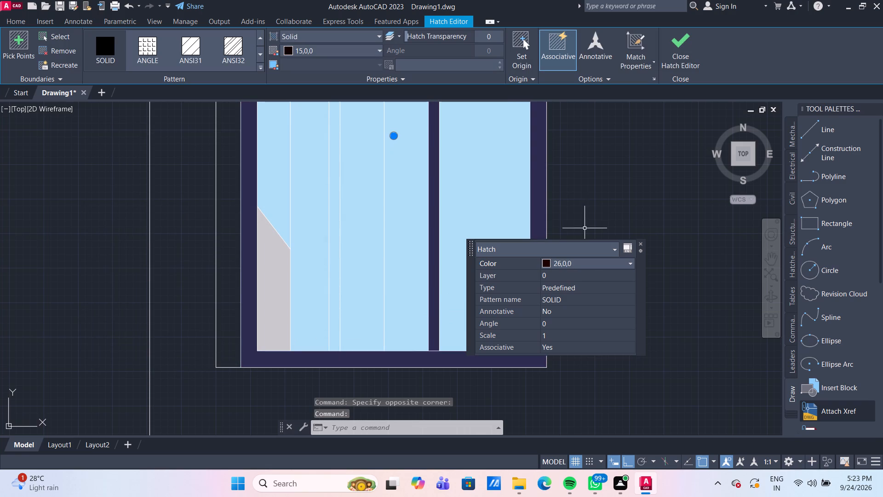
pyautogui.press('Escape')
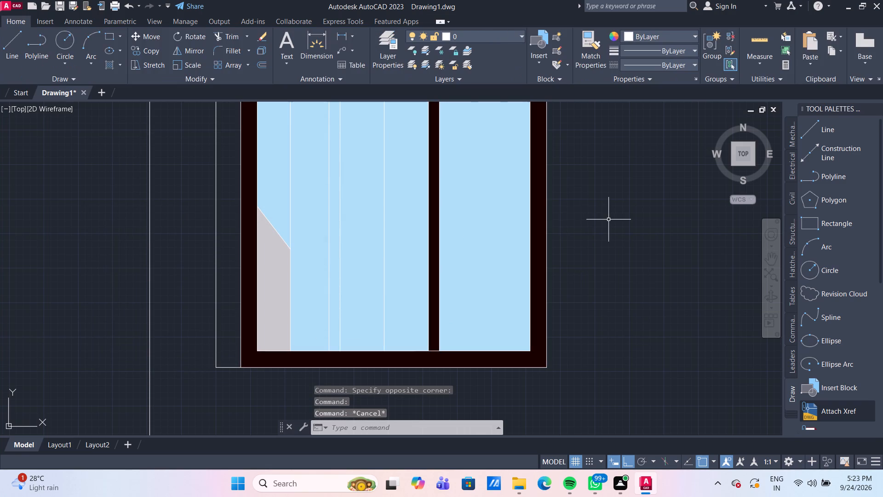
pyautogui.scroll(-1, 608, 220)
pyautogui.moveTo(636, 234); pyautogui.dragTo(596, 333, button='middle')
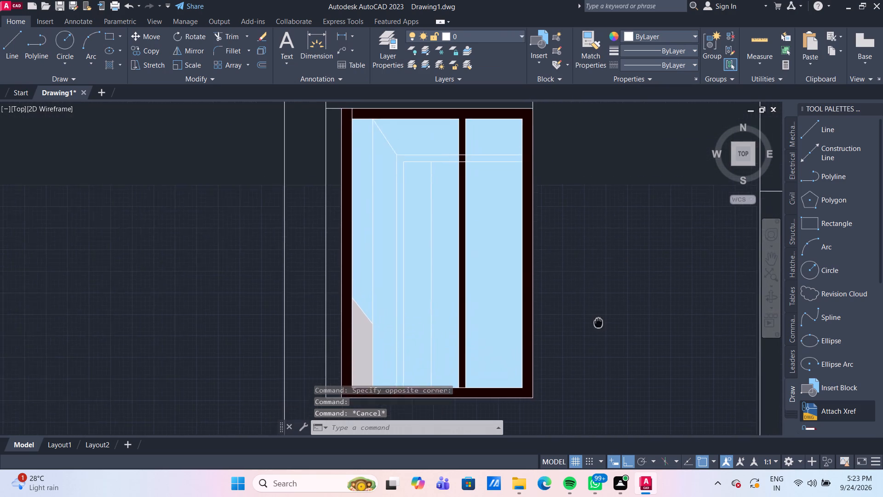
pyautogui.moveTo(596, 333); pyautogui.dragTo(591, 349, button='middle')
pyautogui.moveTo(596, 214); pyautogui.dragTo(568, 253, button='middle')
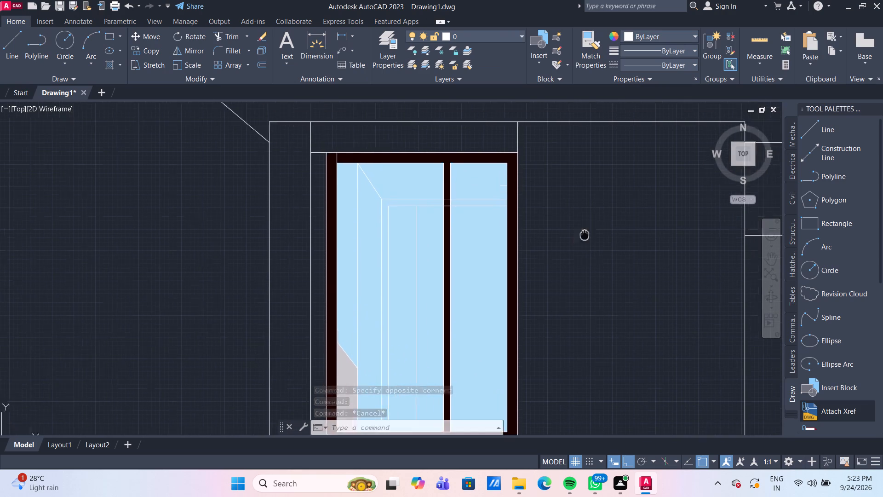
# Examine the ground-floor window's recoloured frame within the whole elevation and compare it with the unhatched upper-floor window frame.
pyautogui.moveTo(568, 253); pyautogui.dragTo(495, 265, button='middle')
pyautogui.scroll(-2, 497, 266)
pyautogui.moveTo(512, 257); pyautogui.dragTo(435, 285, button='middle')
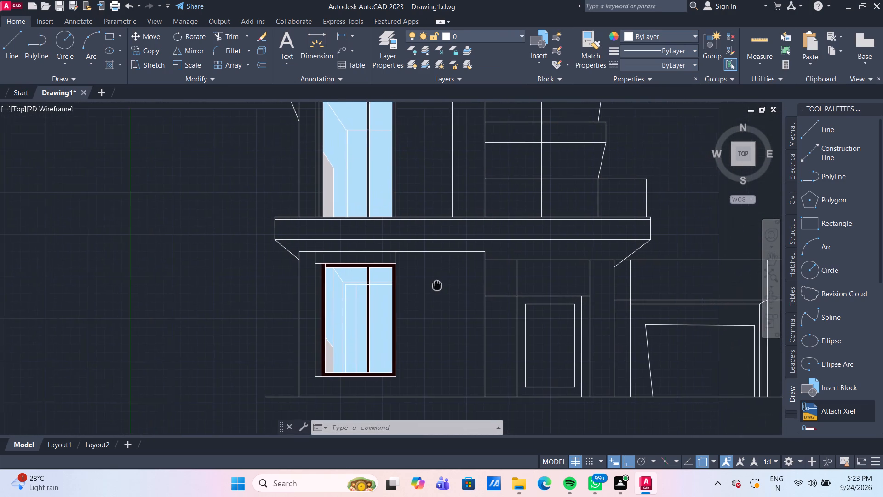
pyautogui.moveTo(435, 285); pyautogui.dragTo(425, 285, button='middle')
pyautogui.scroll(-1, 436, 294)
pyautogui.moveTo(443, 290); pyautogui.dragTo(356, 295, button='middle')
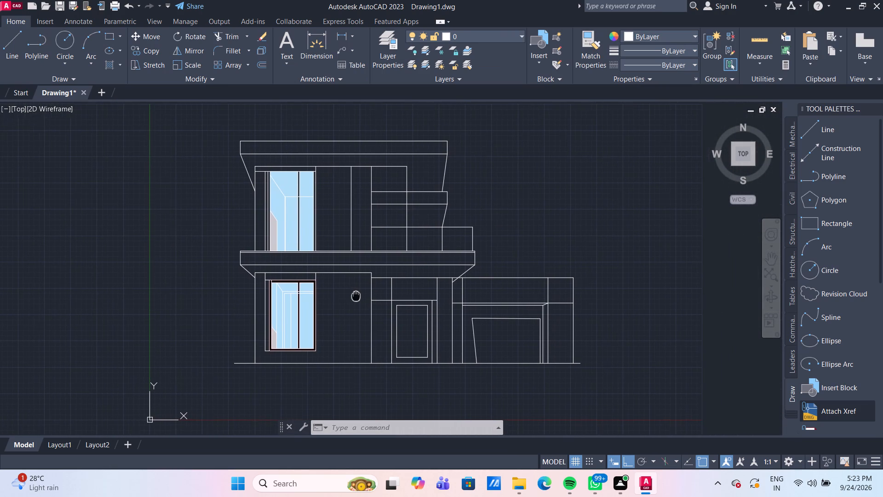
pyautogui.moveTo(356, 295); pyautogui.dragTo(355, 295, button='middle')
pyautogui.scroll(2, 313, 284)
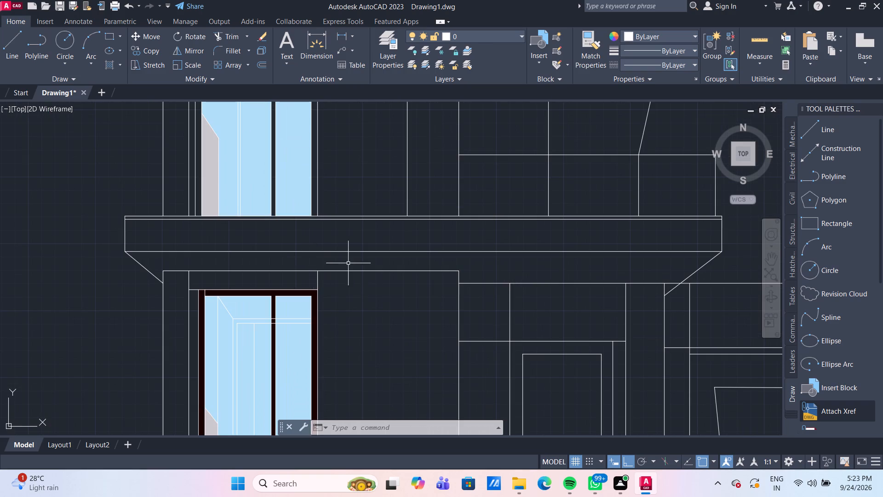
pyautogui.scroll(2, 239, 242)
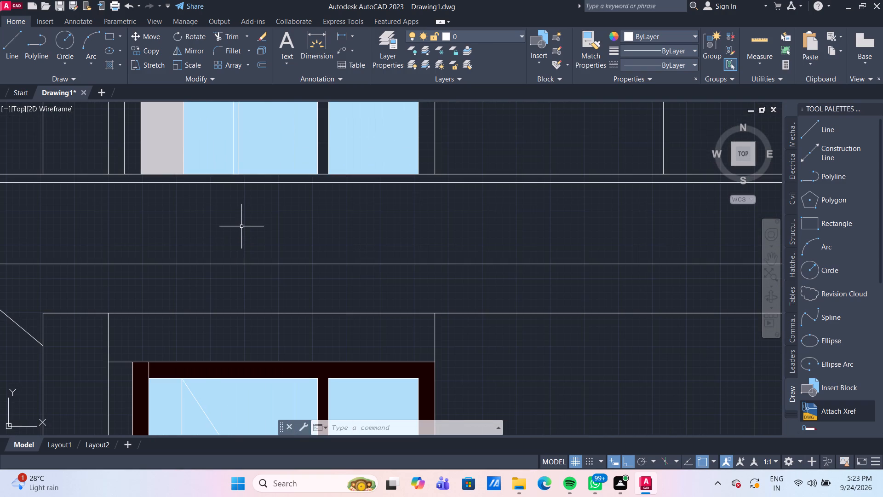
pyautogui.scroll(-1, 241, 226)
pyautogui.moveTo(246, 222); pyautogui.dragTo(227, 326, button='middle')
pyautogui.scroll(-1, 239, 262)
pyautogui.moveTo(334, 190); pyautogui.dragTo(348, 245, button='middle')
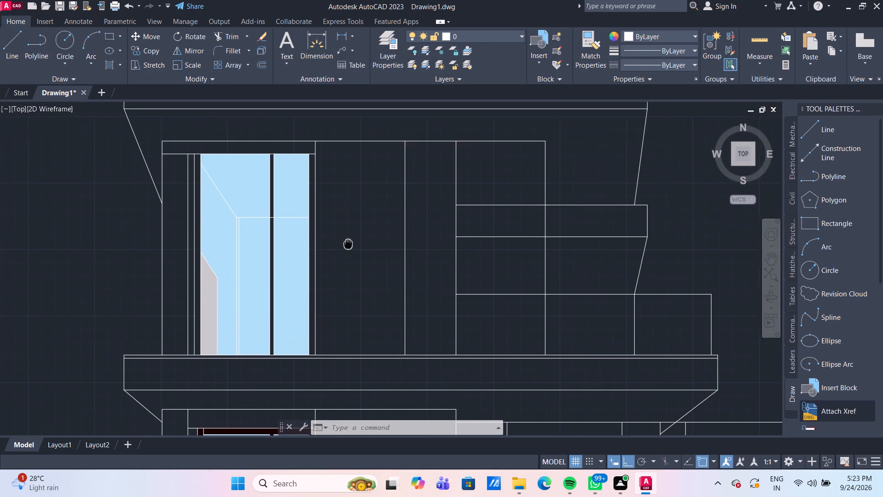
pyautogui.moveTo(348, 245); pyautogui.dragTo(352, 250, button='middle')
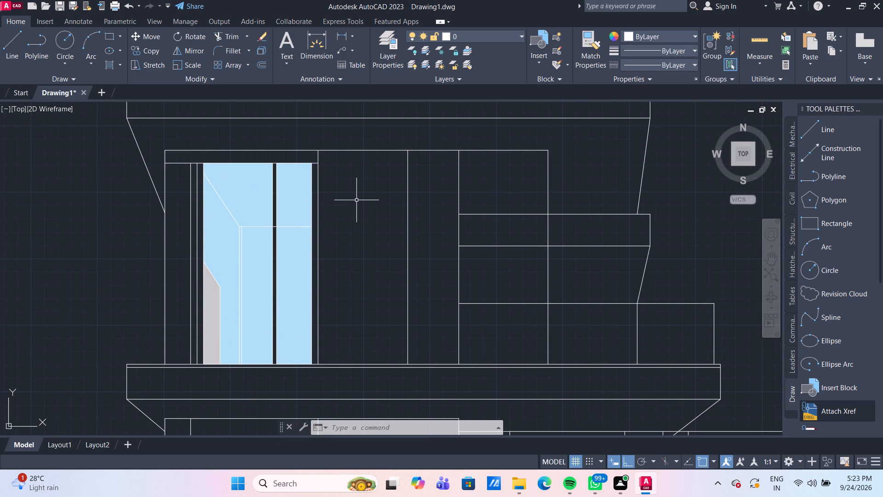
pyautogui.moveTo(358, 197); pyautogui.dragTo(369, 147, button='middle')
pyautogui.scroll(-1, 369, 147)
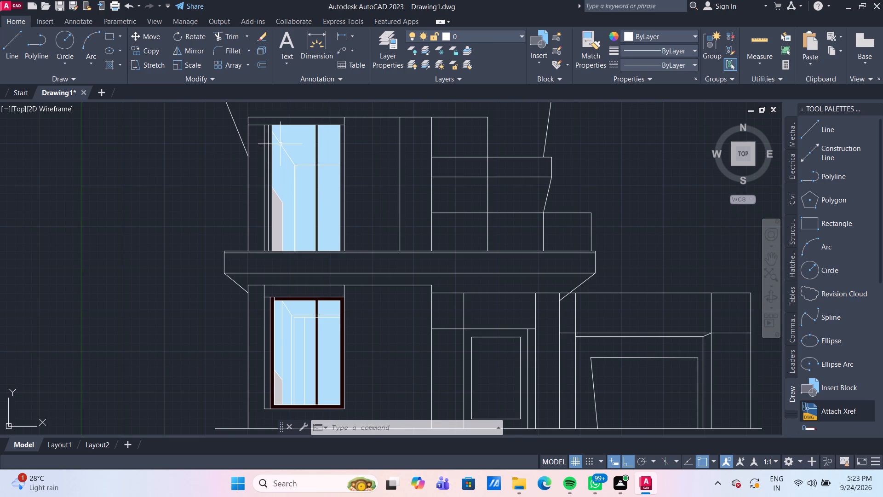
# Fill the upper-floor window's side frame strips and its mullion, above and below the horizontal glass line, with a solid 15,0,0 hatch.
pyautogui.scroll(2, 280, 144)
pyautogui.moveTo(279, 147); pyautogui.dragTo(224, 218, button='middle')
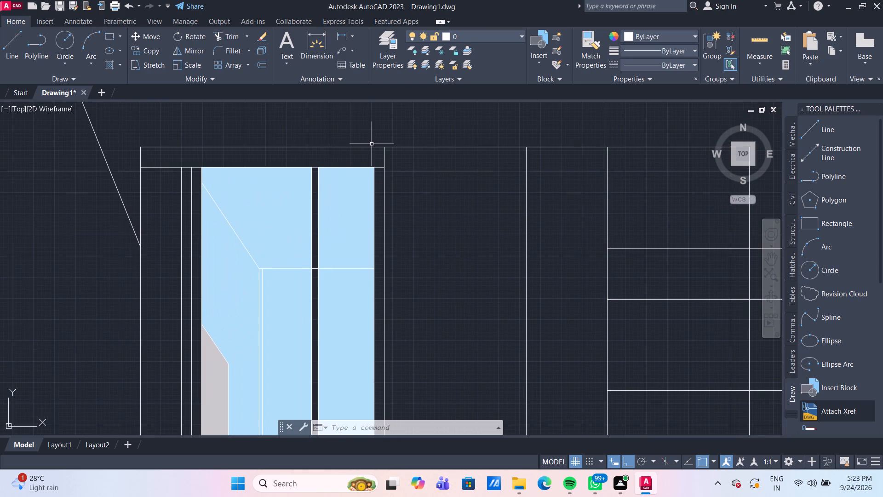
pyautogui.click(109, 63)
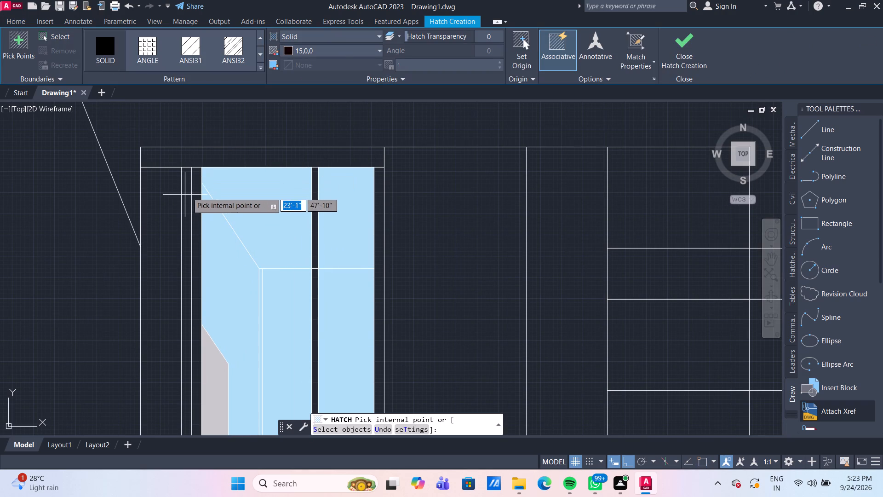
pyautogui.click(338, 45)
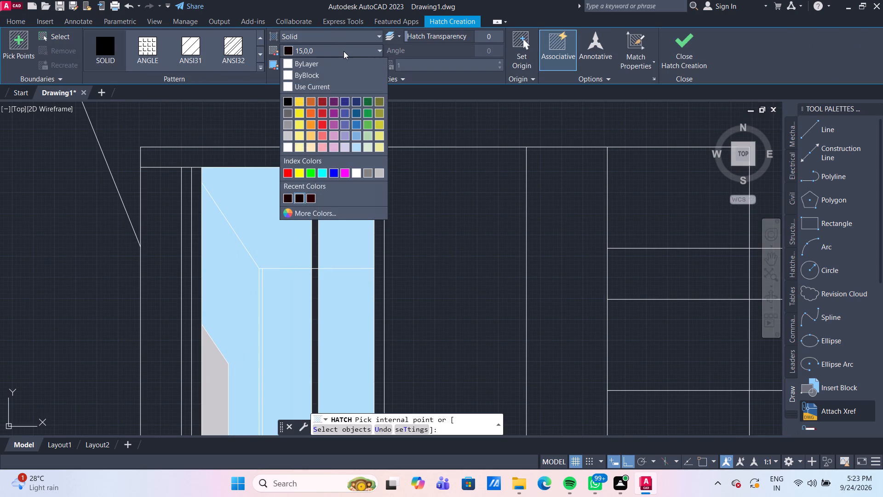
pyautogui.click(344, 51)
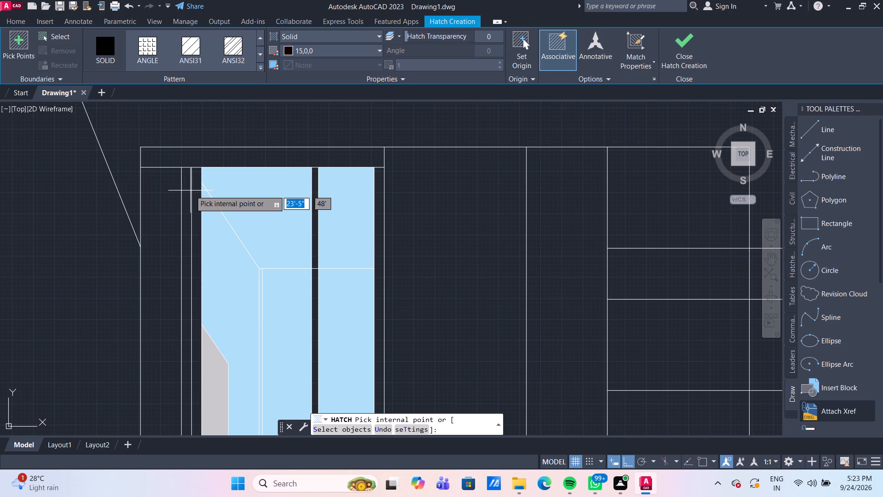
pyautogui.click(190, 191)
pyautogui.click(197, 193)
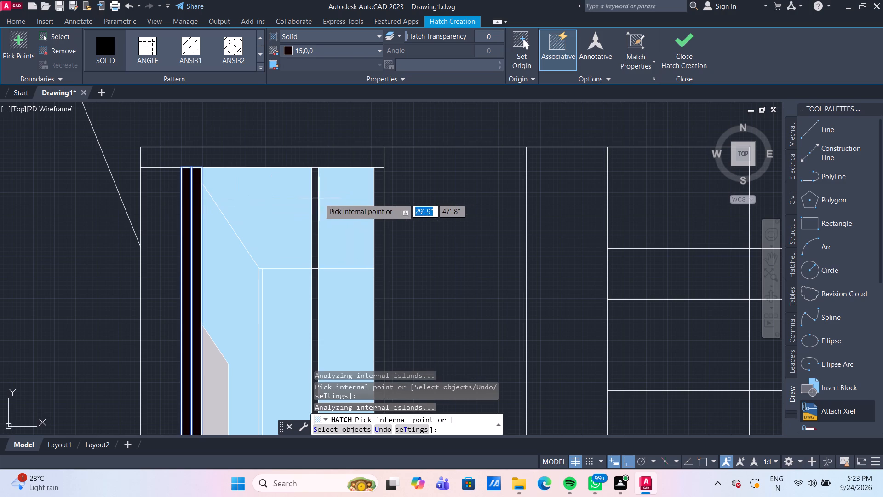
pyautogui.click(314, 203)
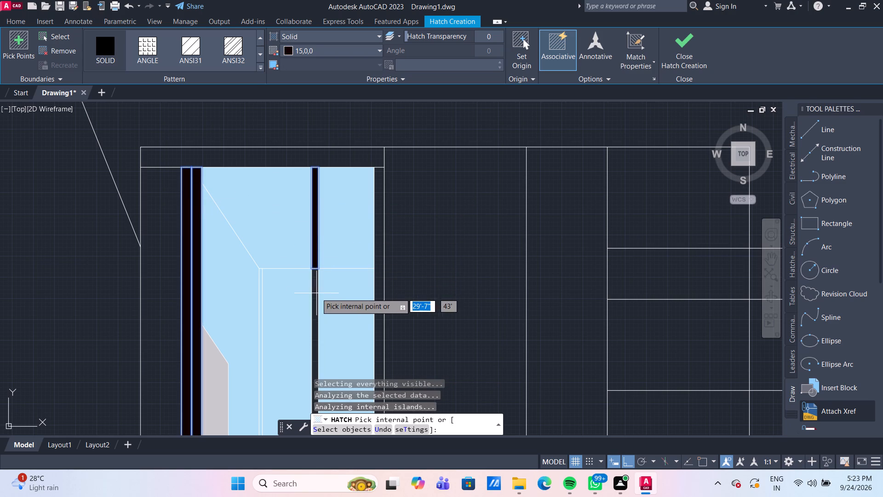
pyautogui.click(316, 293)
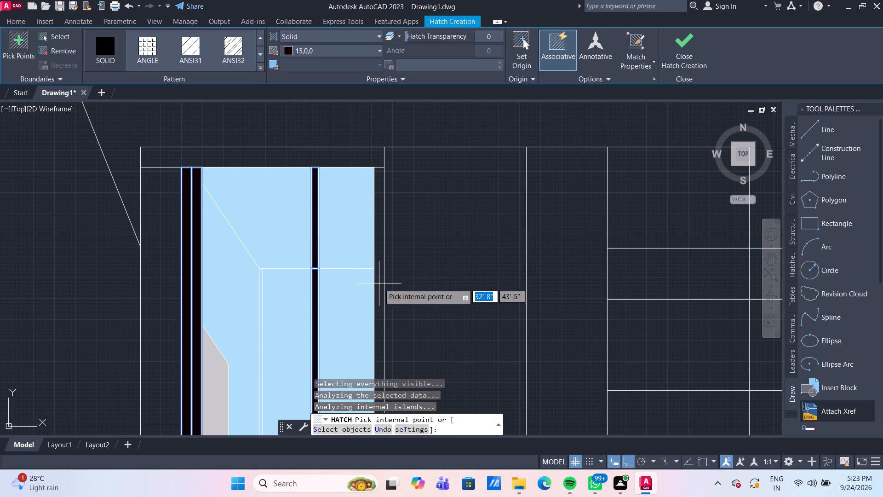
pyautogui.click(380, 284)
pyautogui.press('Return')
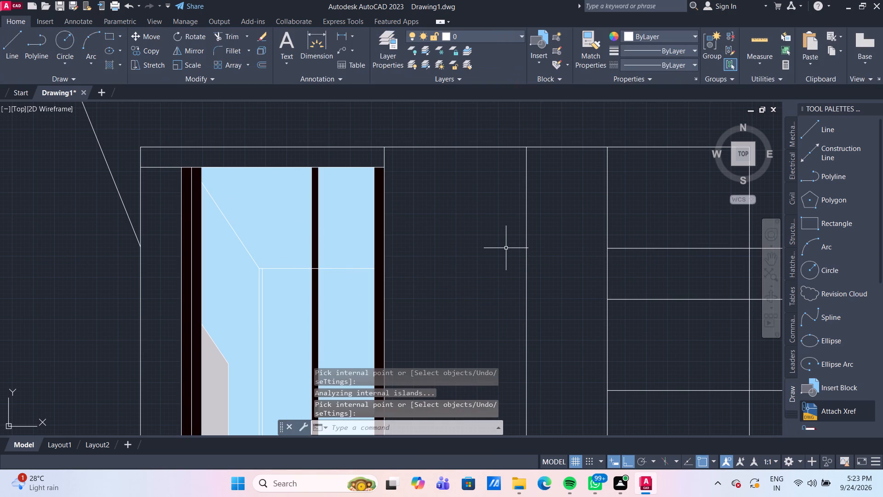
# Change the colour of the upper-floor window's frame and mullion hatch to 26,0,0.
pyautogui.click(380, 212)
pyautogui.click(551, 110)
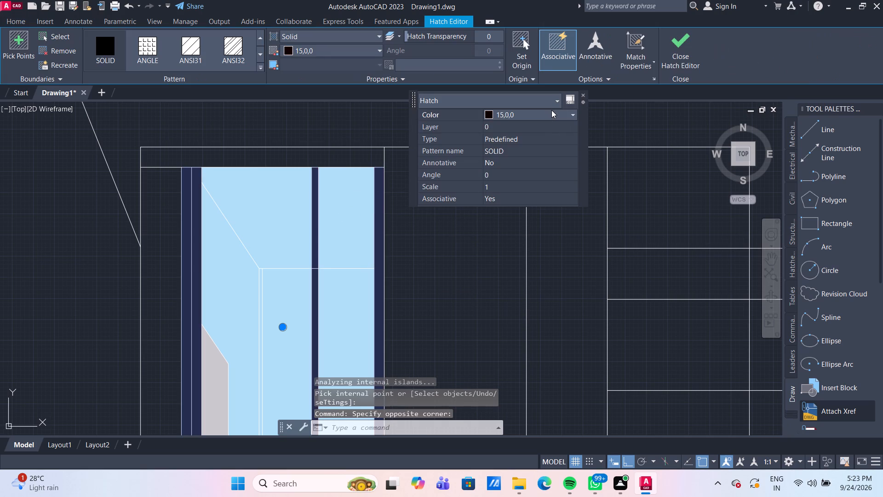
pyautogui.click(551, 114)
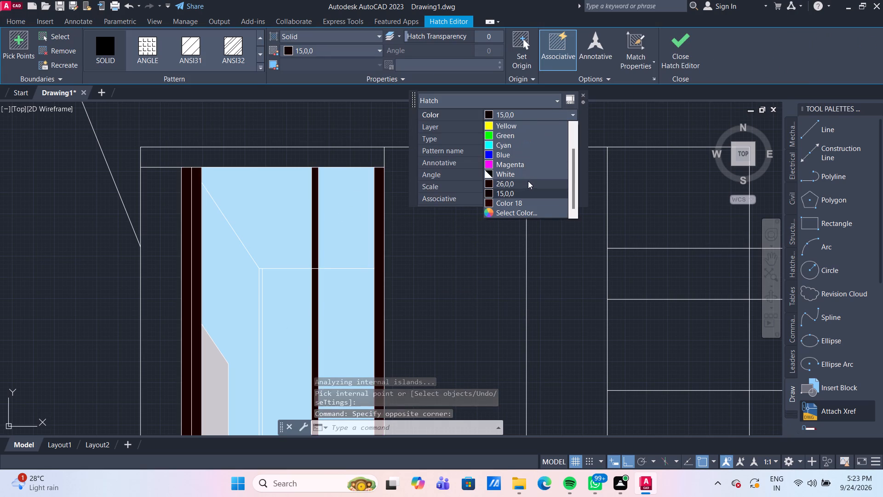
pyautogui.click(528, 181)
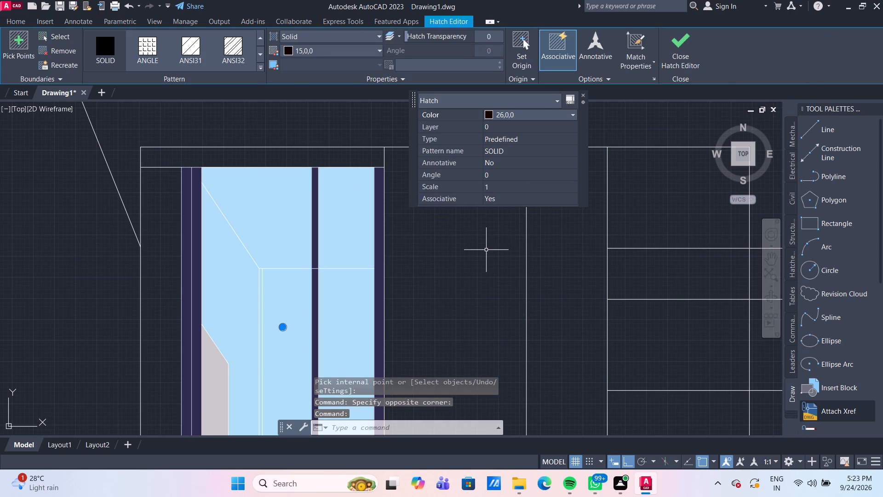
pyautogui.press('Return')
# Examine the upper-floor window's hatched frame against the ground-floor window and the rest of the elevation.
pyautogui.scroll(-2, 424, 211)
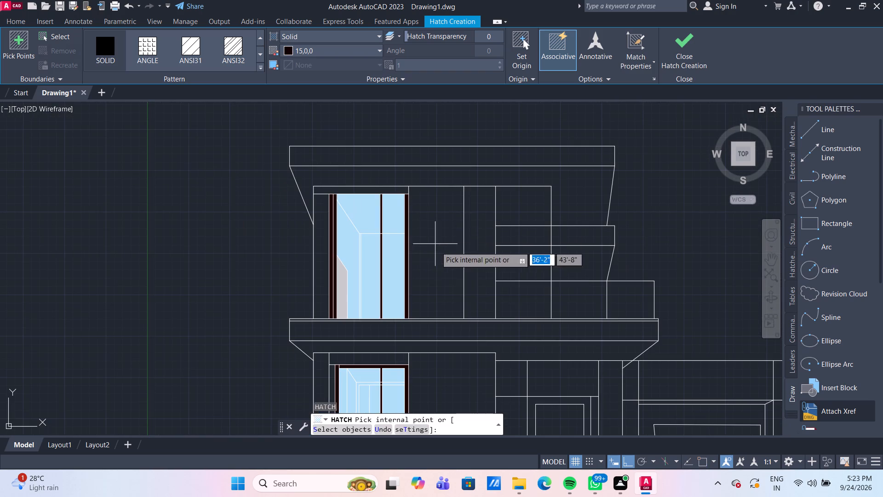
pyautogui.moveTo(446, 284); pyautogui.dragTo(440, 220, button='middle')
pyautogui.scroll(1, 439, 220)
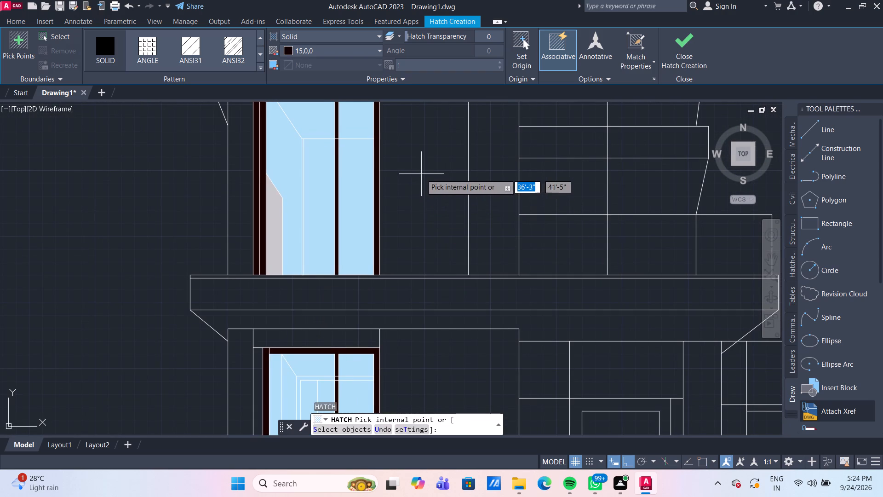
pyautogui.moveTo(421, 174); pyautogui.dragTo(435, 259, button='middle')
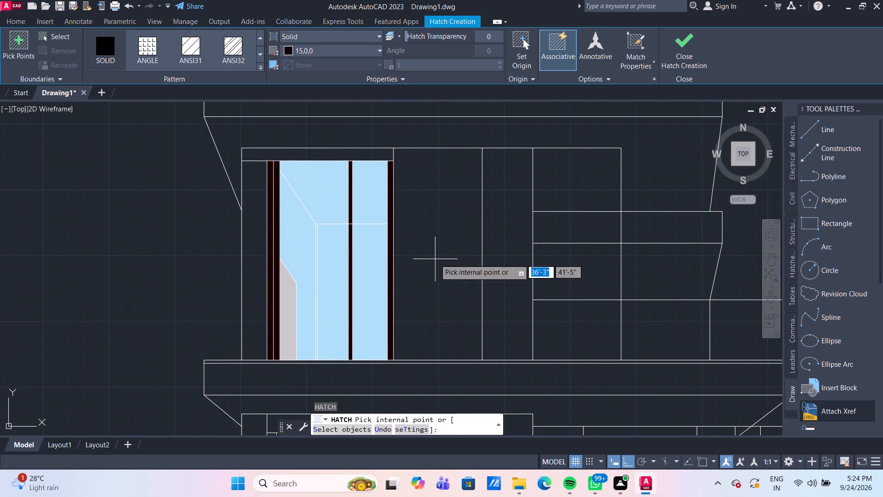
pyautogui.press('Escape')
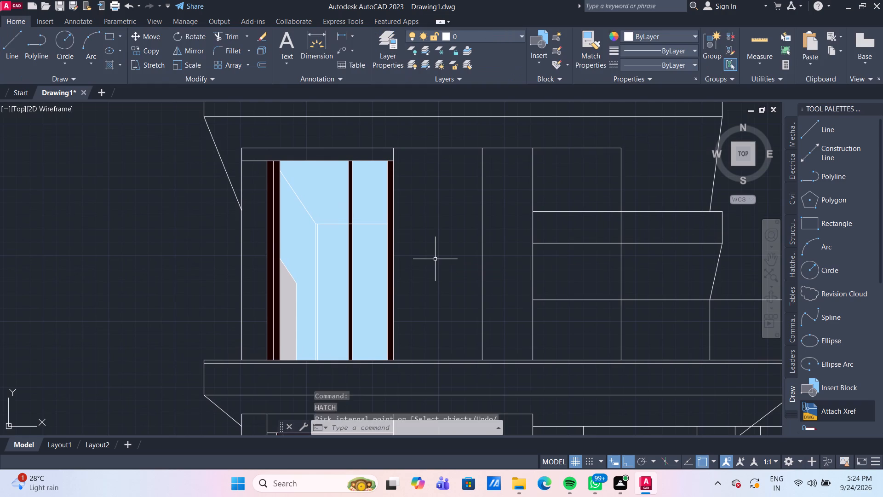
pyautogui.moveTo(430, 240); pyautogui.dragTo(428, 218, button='middle')
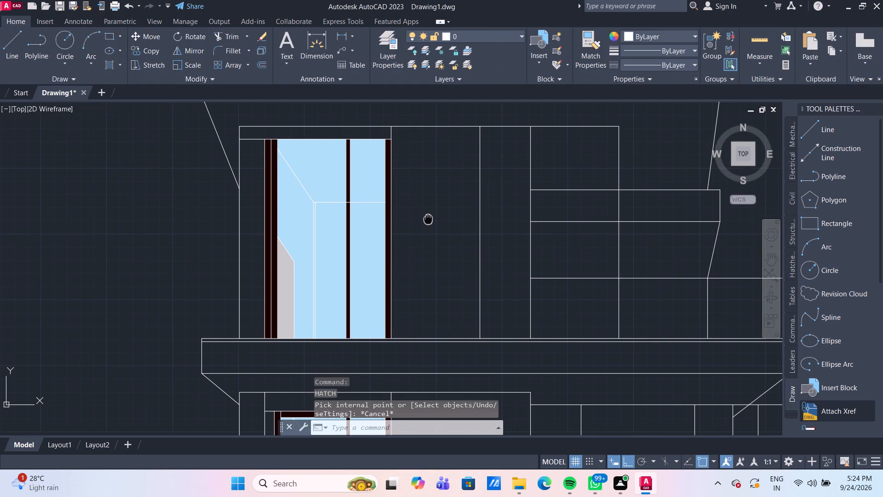
pyautogui.moveTo(428, 218); pyautogui.dragTo(428, 214, button='middle')
pyautogui.scroll(-1, 434, 244)
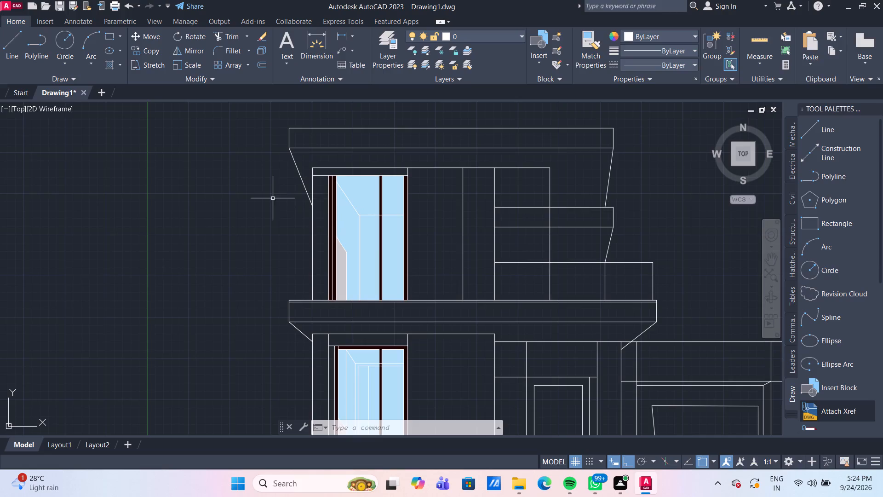
# Draw a horizontal line about 8'-6" long across the upper part of the upper-floor window's glass, between the inner frame edges.
pyautogui.click(15, 45)
pyautogui.scroll(2, 384, 191)
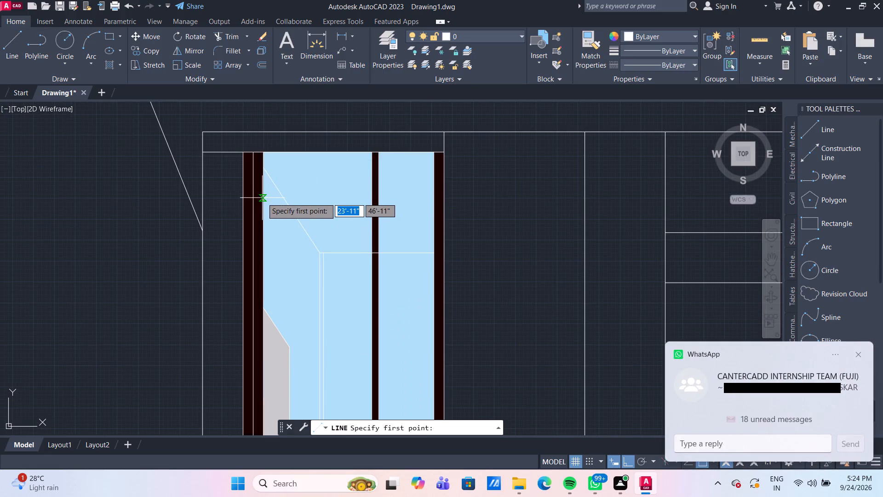
pyautogui.click(262, 198)
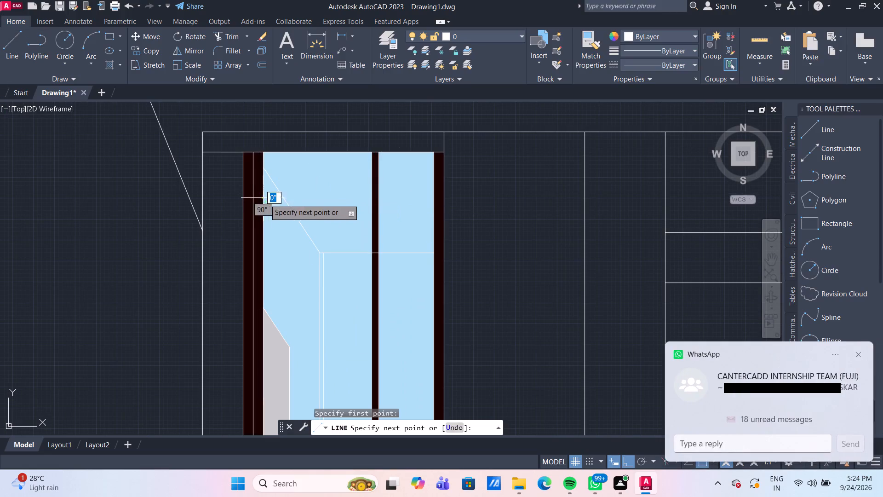
pyautogui.click(435, 200)
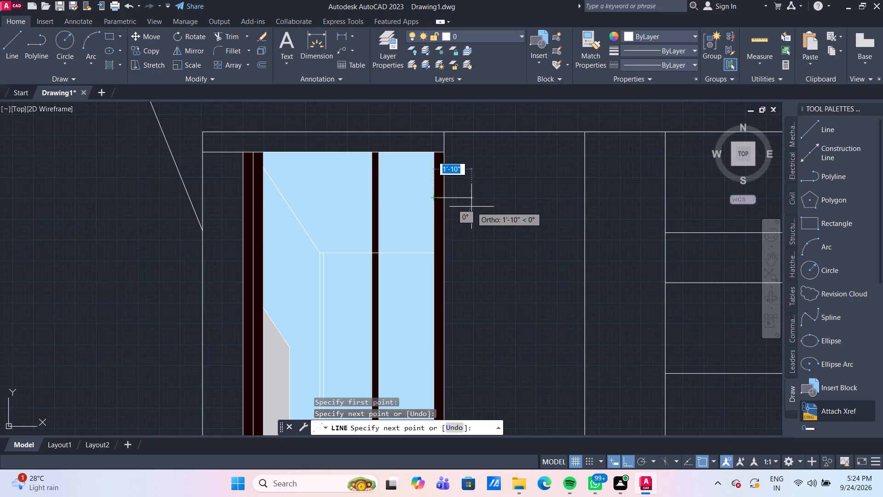
pyautogui.press('Return')
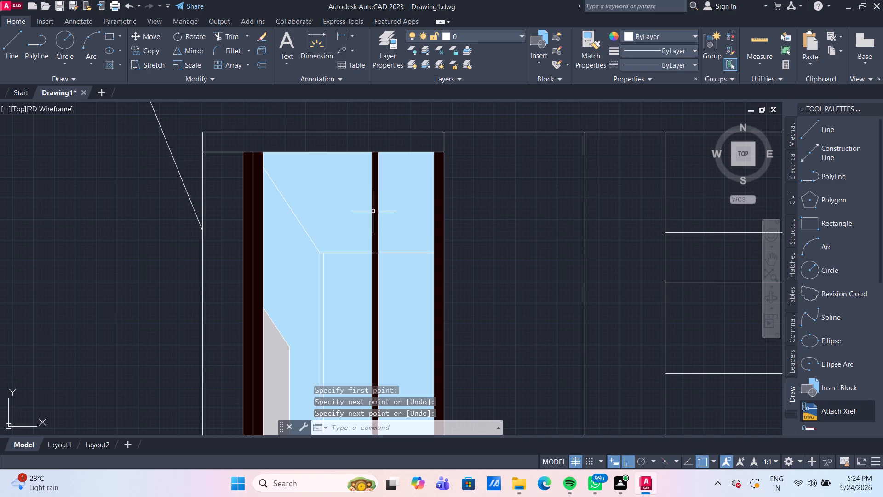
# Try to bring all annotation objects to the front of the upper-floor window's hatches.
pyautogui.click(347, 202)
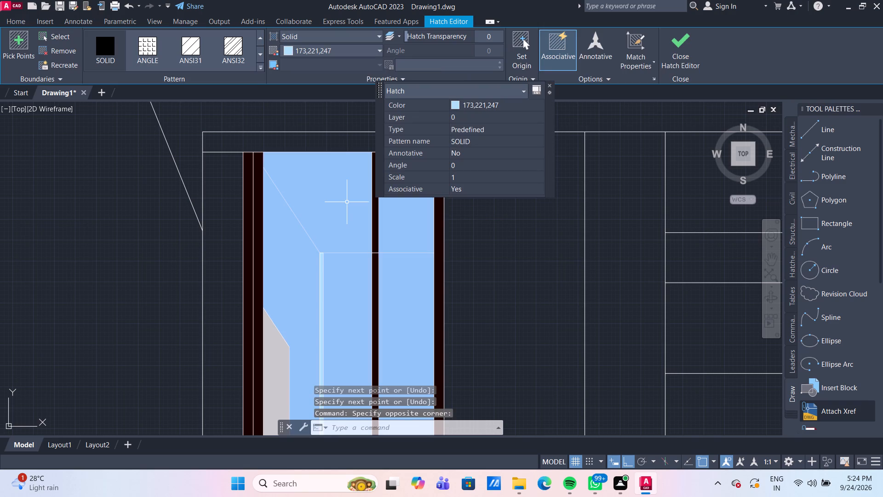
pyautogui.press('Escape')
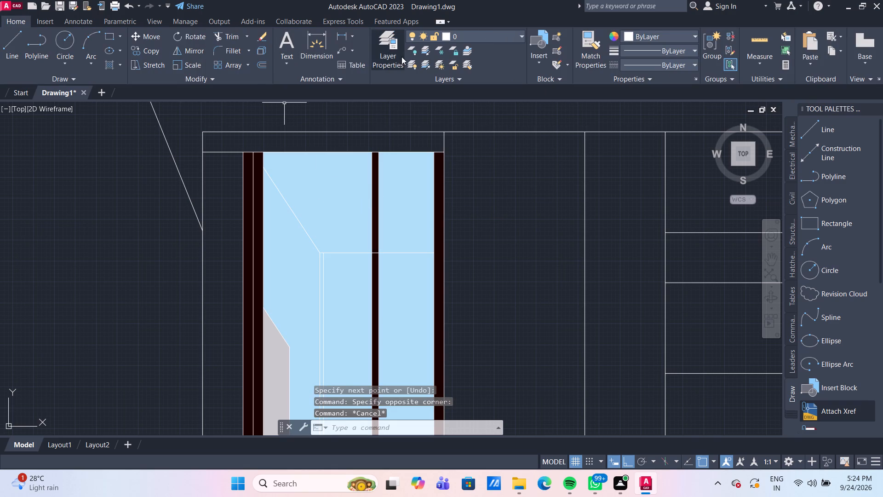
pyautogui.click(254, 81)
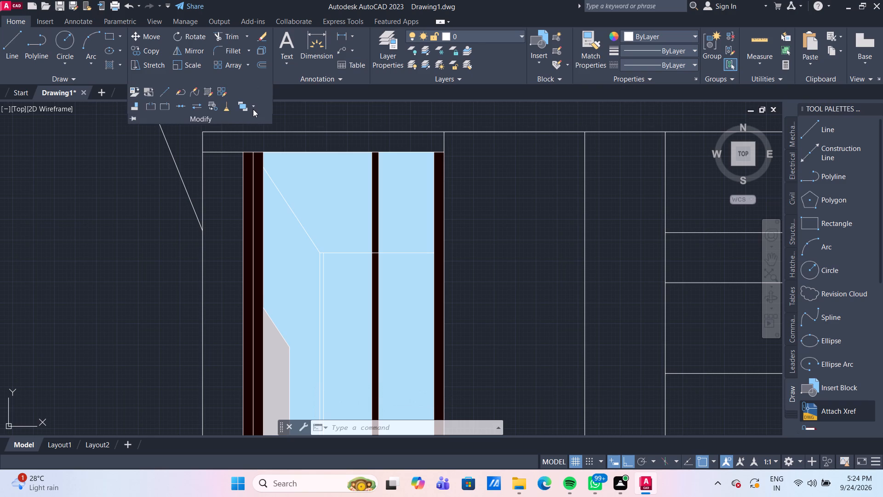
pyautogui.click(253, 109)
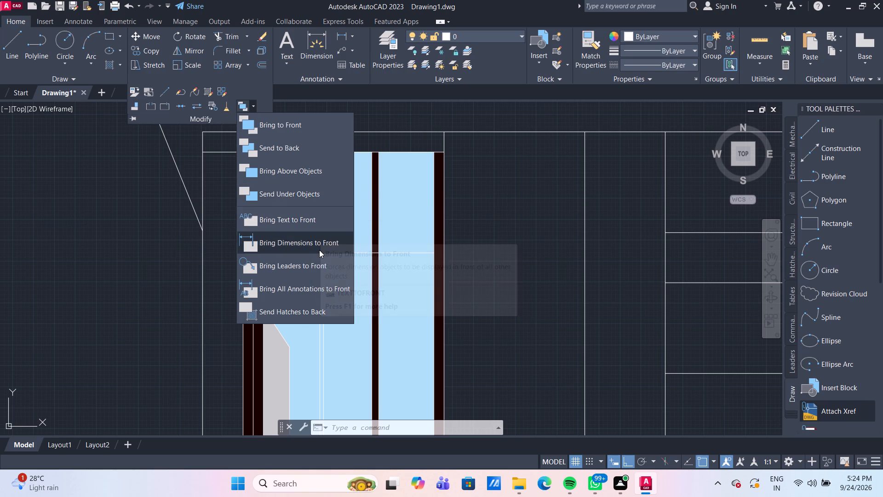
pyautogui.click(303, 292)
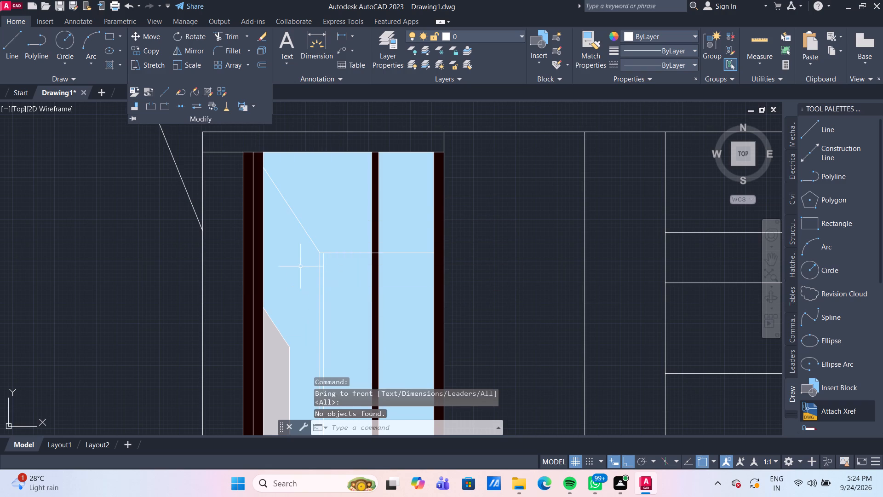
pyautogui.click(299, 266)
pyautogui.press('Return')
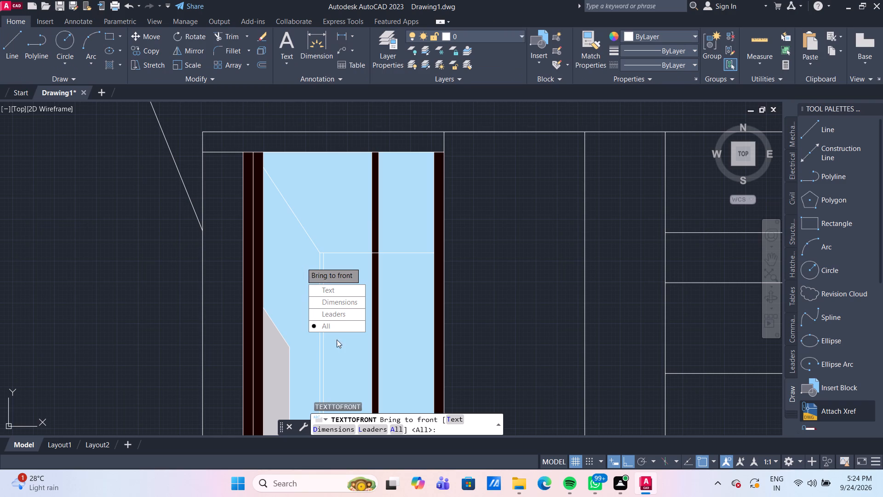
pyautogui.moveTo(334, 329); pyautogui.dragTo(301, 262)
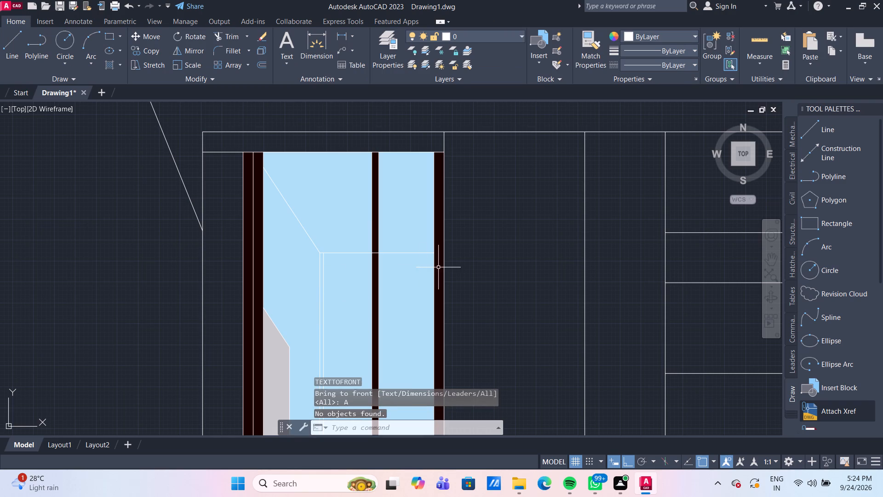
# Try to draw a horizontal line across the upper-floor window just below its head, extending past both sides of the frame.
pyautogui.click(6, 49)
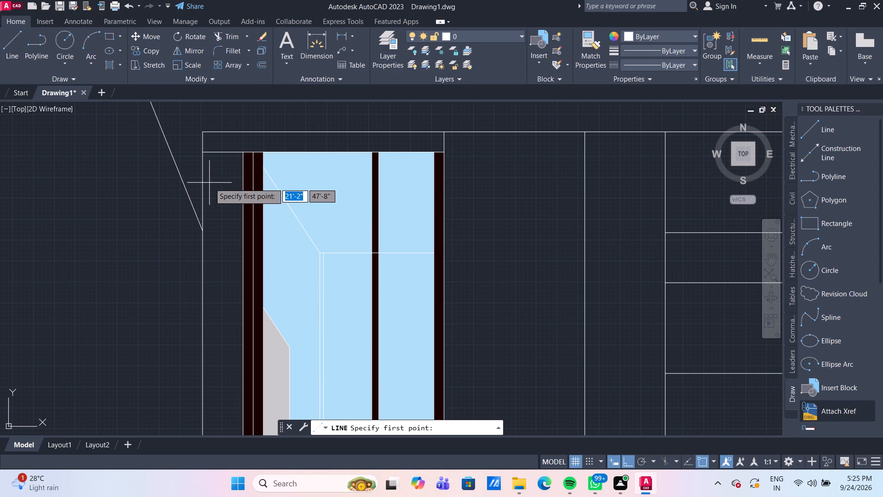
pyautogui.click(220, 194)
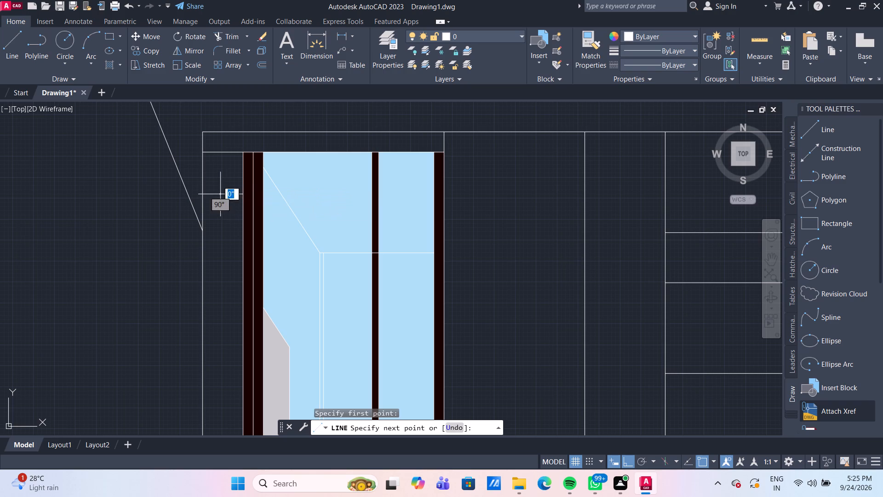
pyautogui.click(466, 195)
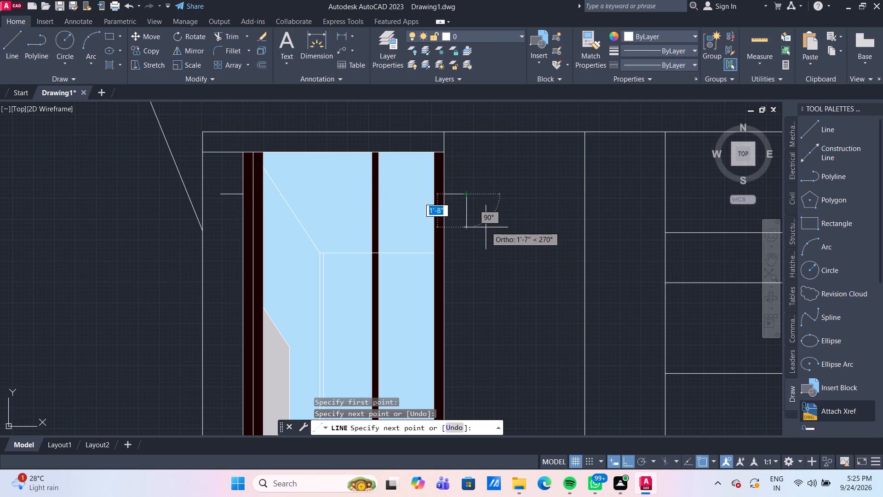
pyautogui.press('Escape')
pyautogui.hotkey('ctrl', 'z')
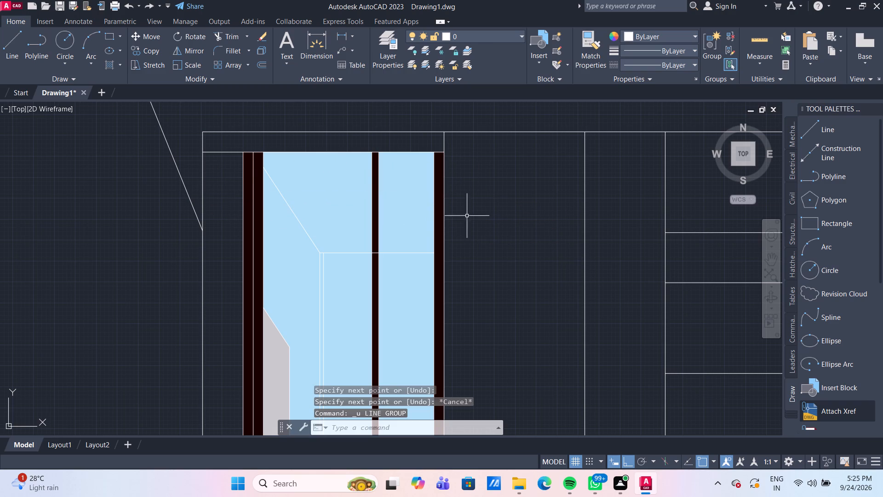
# Delete the light-blue glass hatch of the upper-floor window.
pyautogui.click(396, 206)
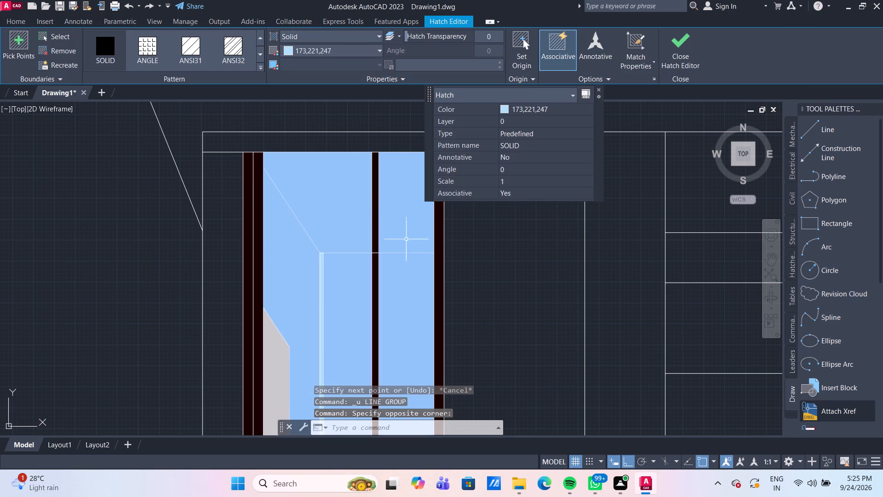
pyautogui.press('Delete')
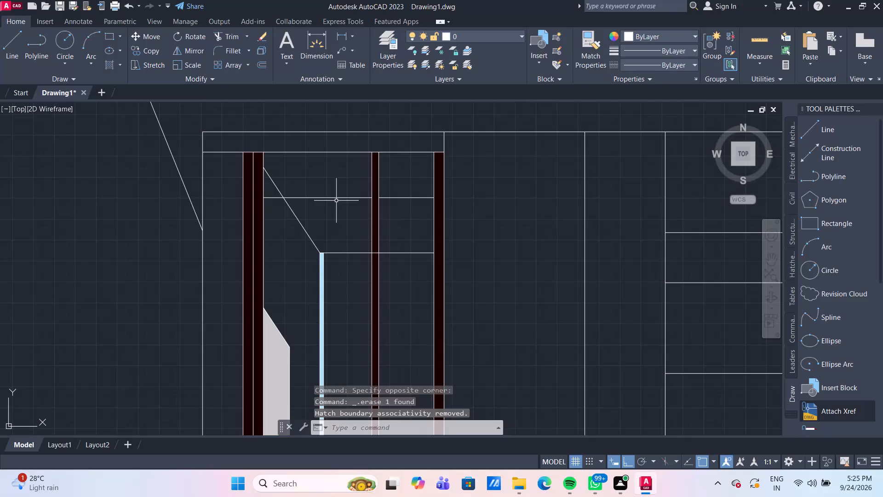
# Offset the horizontal line in the upper-floor window downward through a point in the lower part of the glass.
pyautogui.click(335, 198)
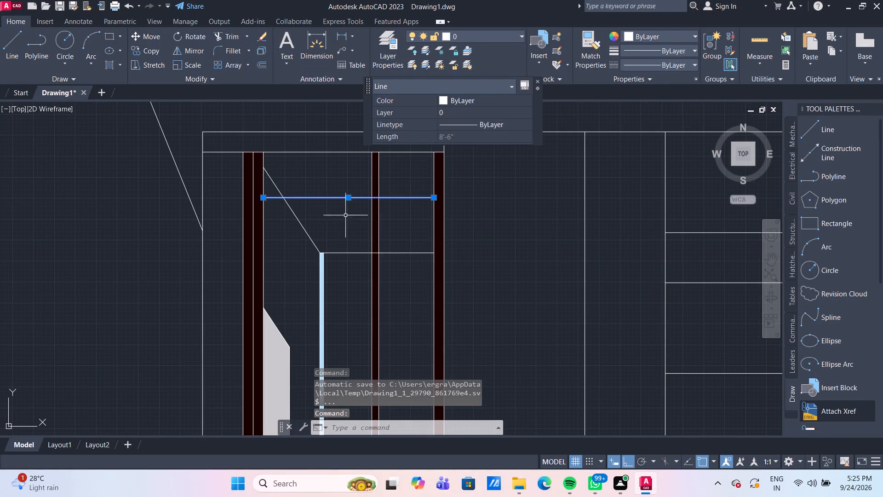
pyautogui.scroll(-2, 359, 223)
pyautogui.moveTo(354, 227); pyautogui.dragTo(329, 200, button='middle')
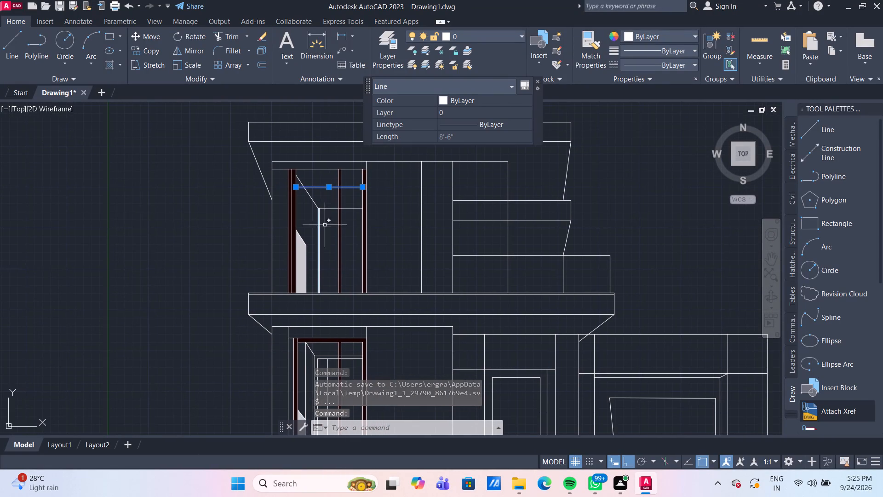
pyautogui.scroll(1, 323, 227)
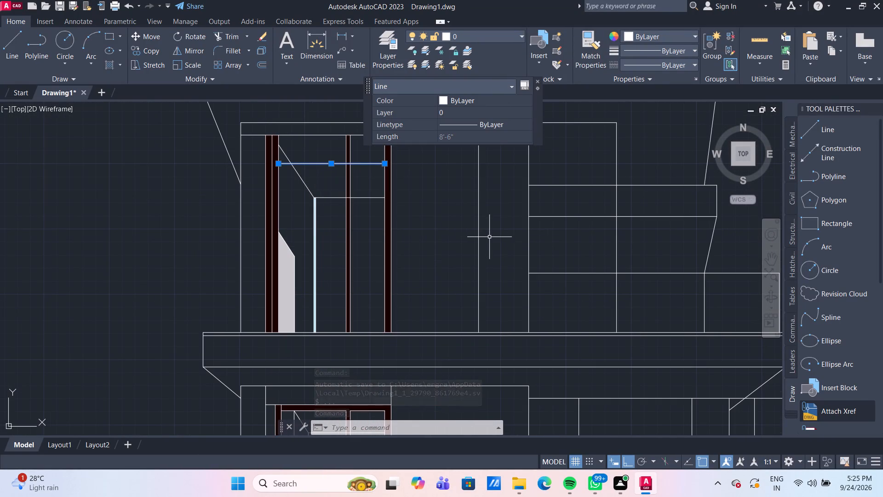
pyautogui.press('o')
pyautogui.press('Return')
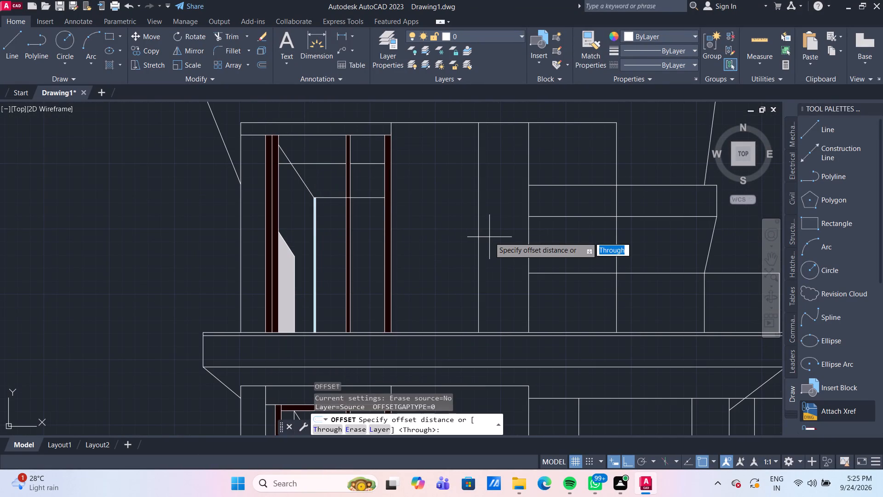
pyautogui.press('Return')
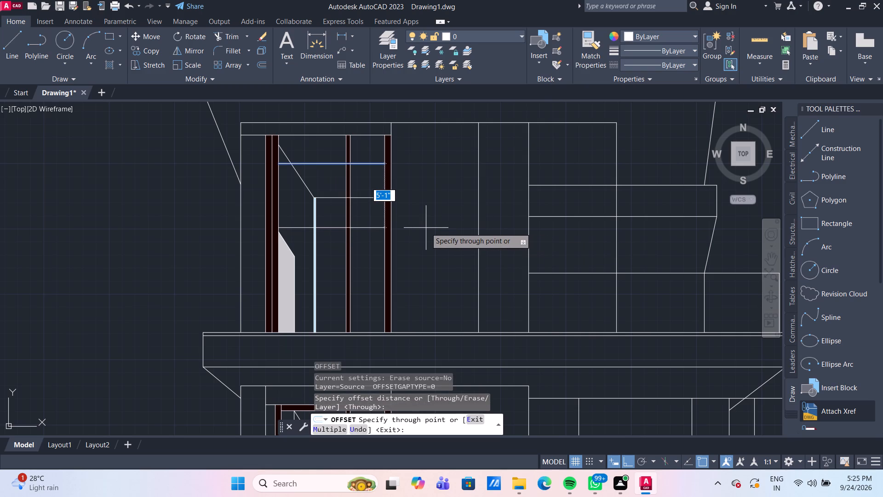
pyautogui.click(430, 275)
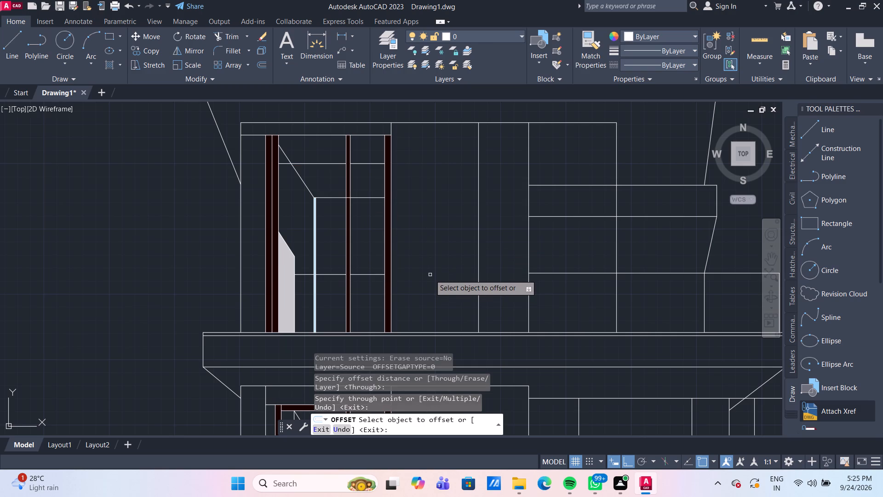
# Draw a horizontal line across the ground-floor window's glass, from the inner vertical reveal line to the right inner frame edge.
pyautogui.scroll(-1, 430, 270)
pyautogui.moveTo(433, 255); pyautogui.dragTo(399, 129, button='middle')
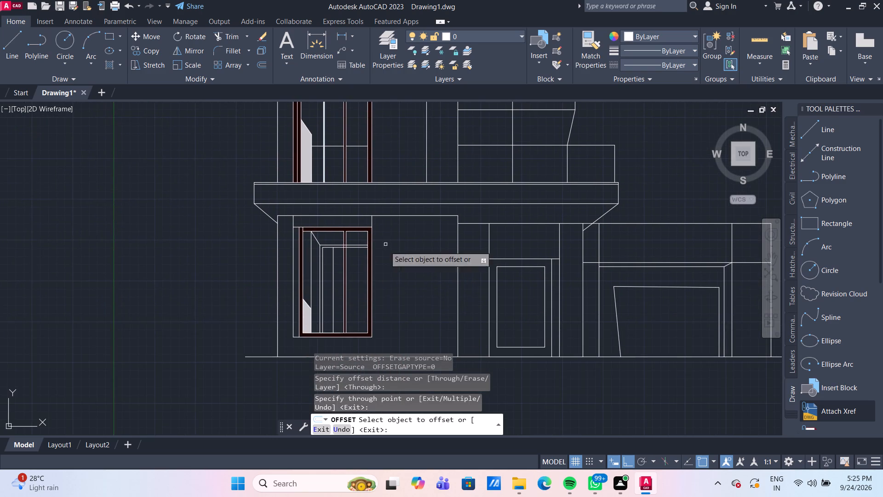
pyautogui.scroll(2, 340, 266)
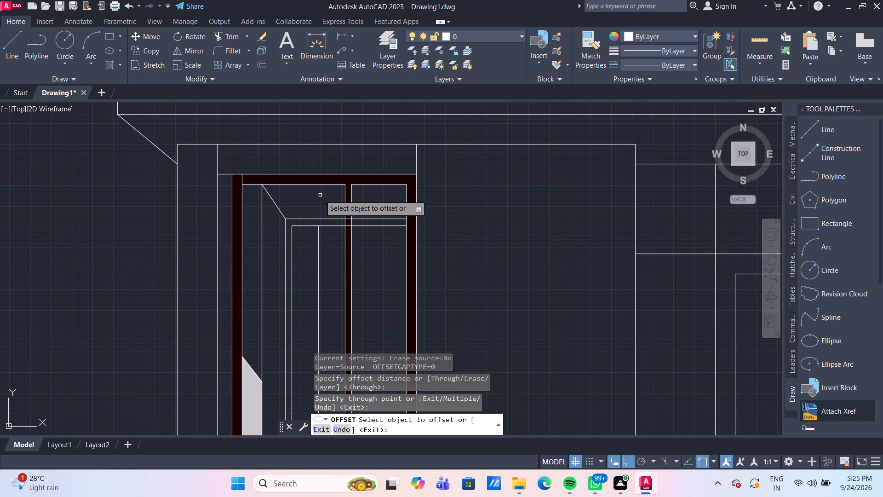
pyautogui.click(13, 48)
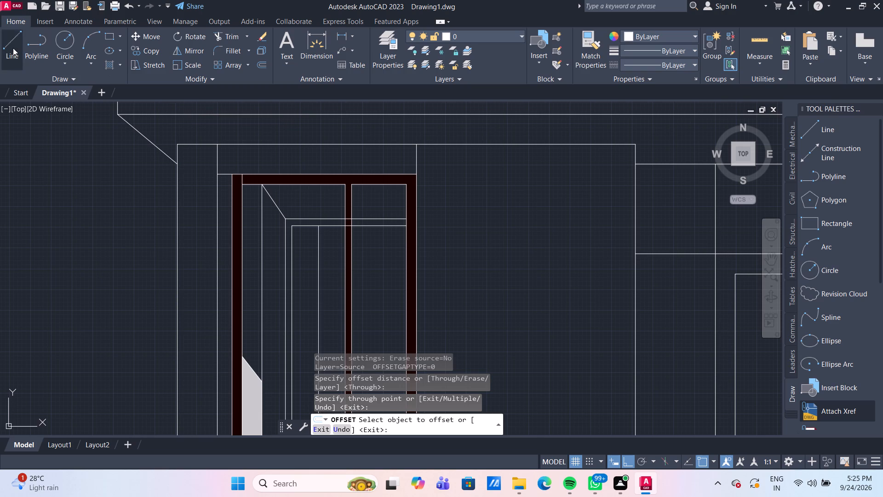
pyautogui.moveTo(327, 290); pyautogui.dragTo(291, 229, button='middle')
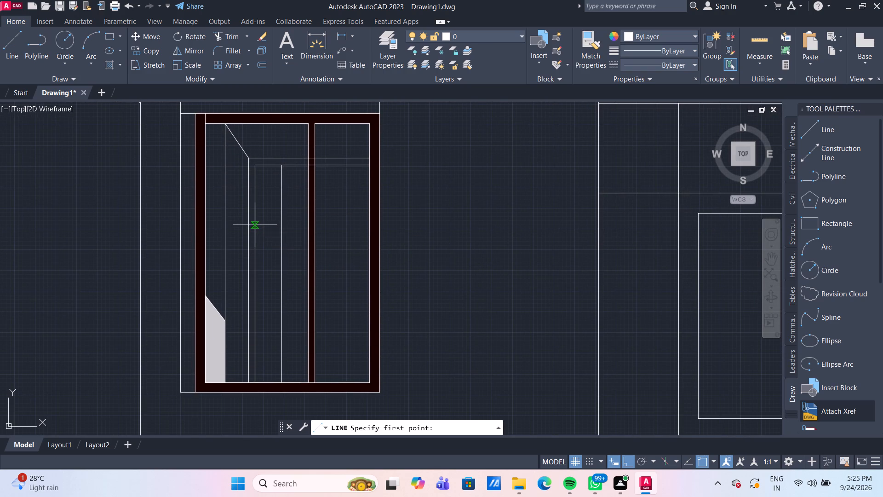
pyautogui.click(255, 225)
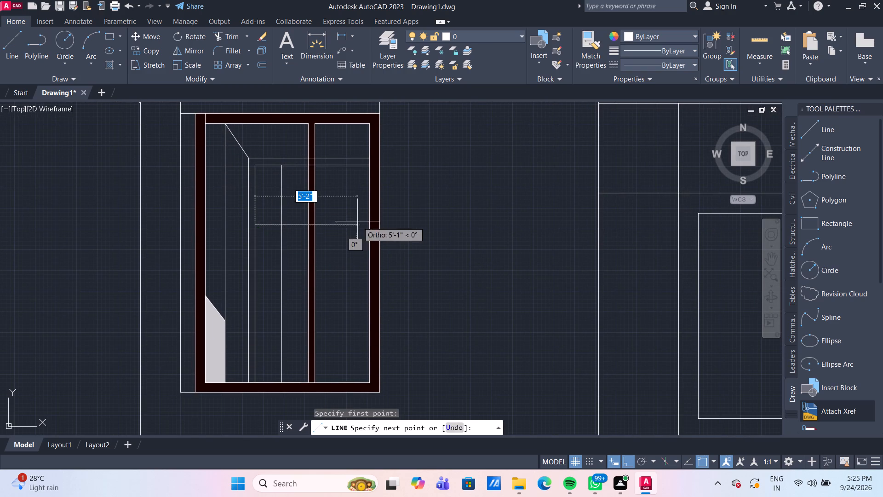
pyautogui.click(371, 226)
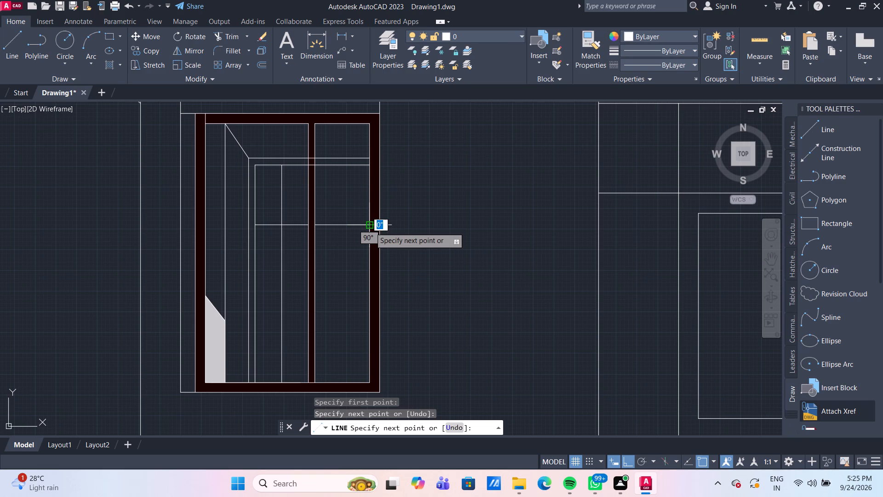
pyautogui.press('Return')
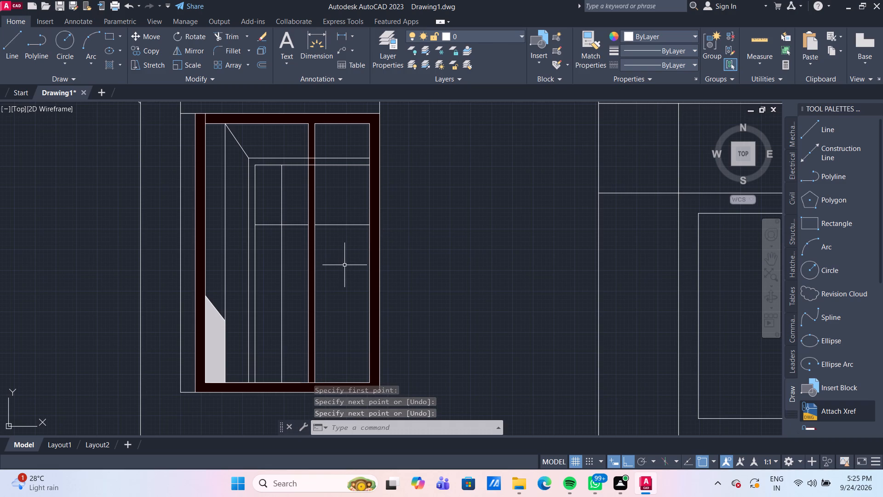
# Offset the ground-floor window's new horizontal line downward three times in succession, at 2' spacing.
pyautogui.press('o')
pyautogui.press('Return')
pyautogui.press('Return')
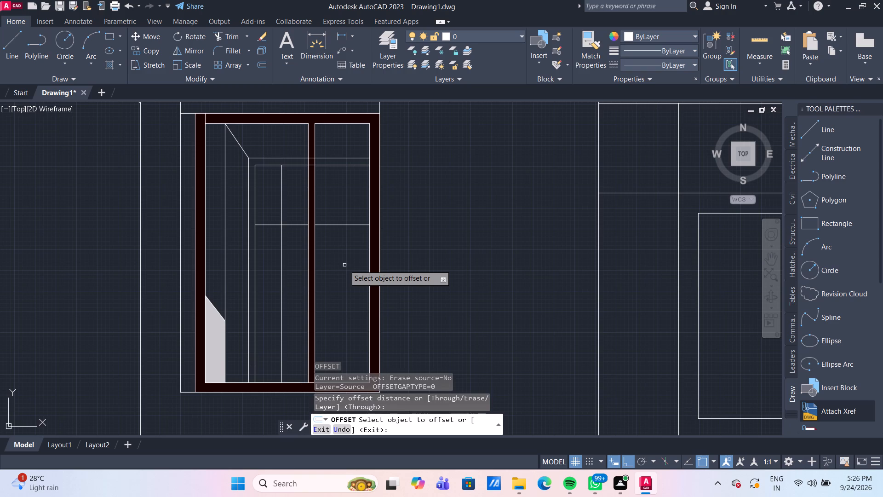
pyautogui.click(340, 225)
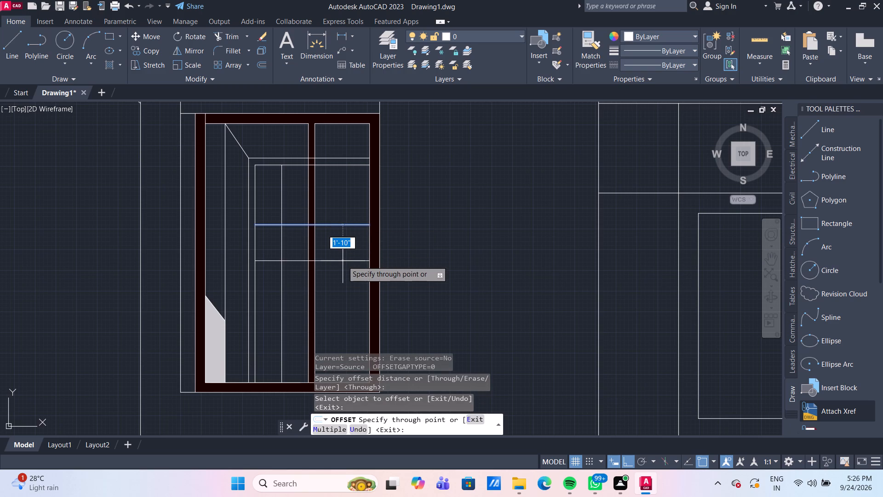
pyautogui.write("2'")
pyautogui.press('Return')
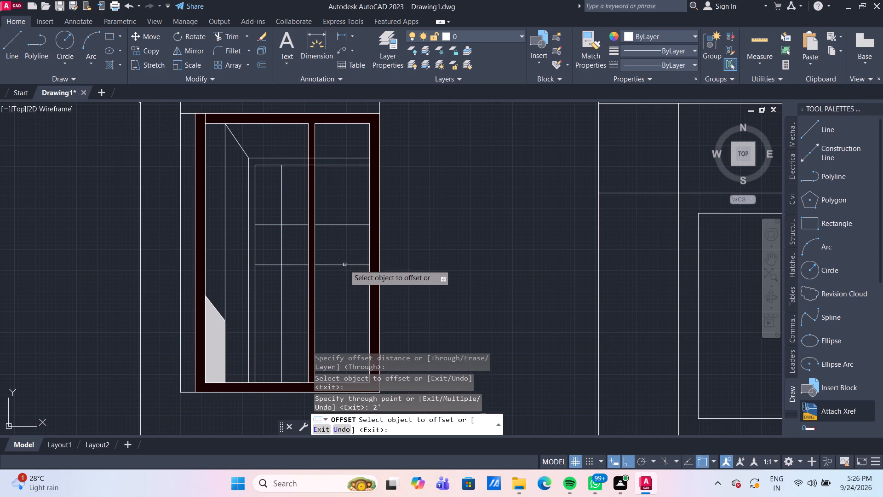
pyautogui.click(344, 266)
pyautogui.press('2')
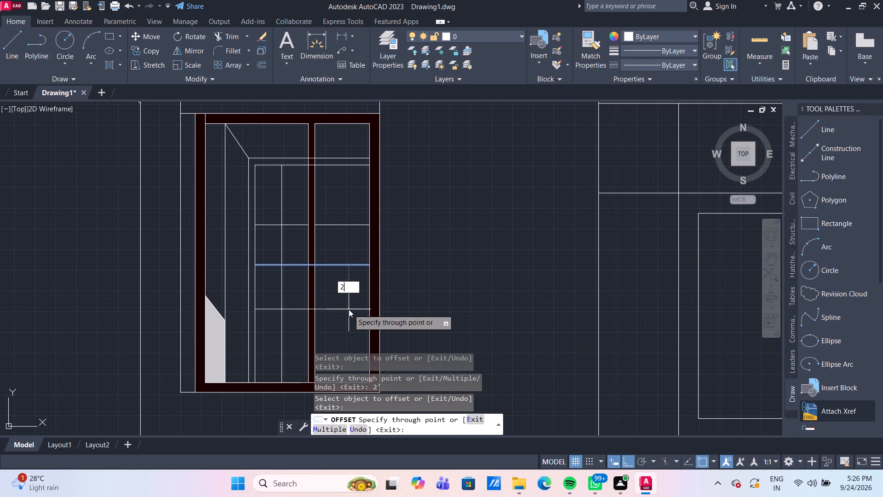
pyautogui.press("'")
pyautogui.press('Return')
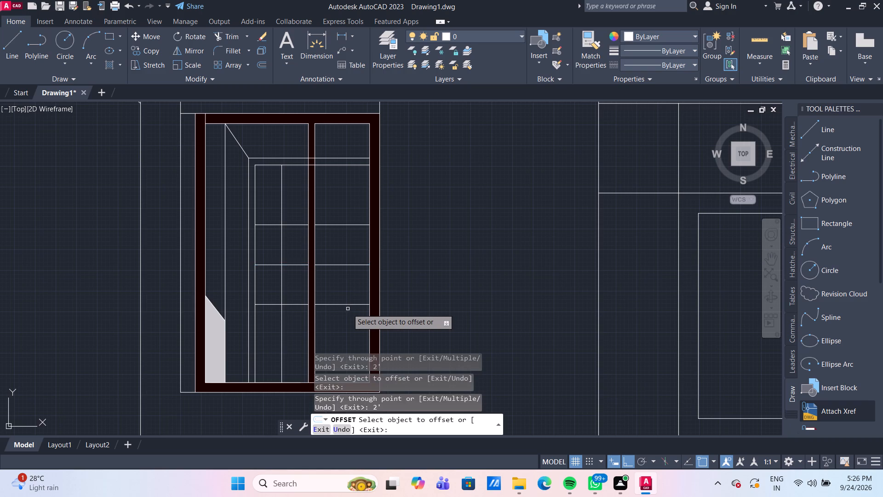
pyautogui.click(343, 302)
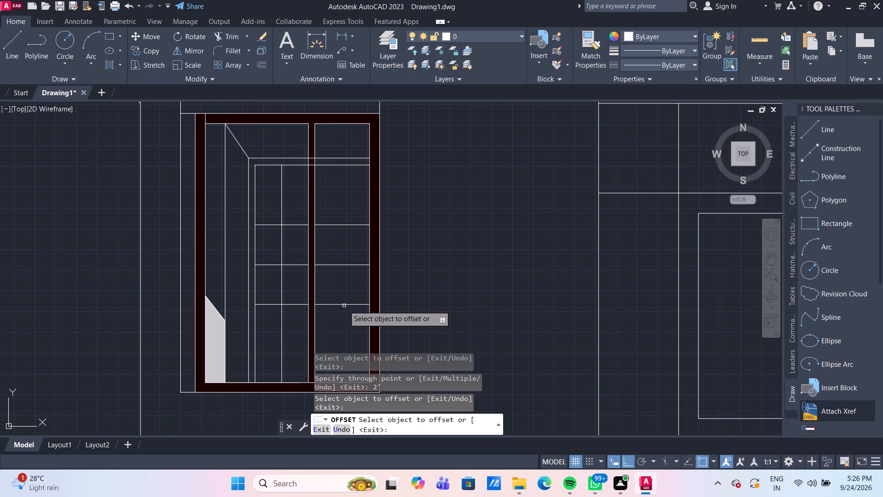
pyautogui.click(344, 306)
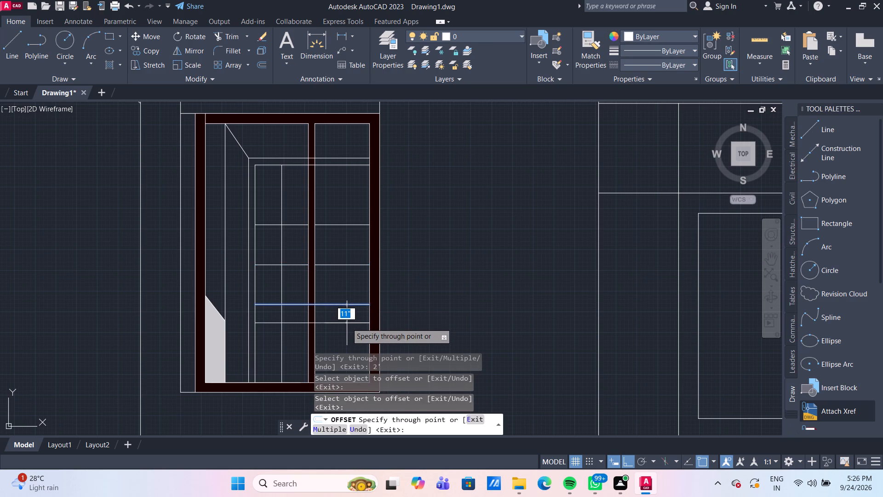
pyautogui.write("2'")
pyautogui.press('Return')
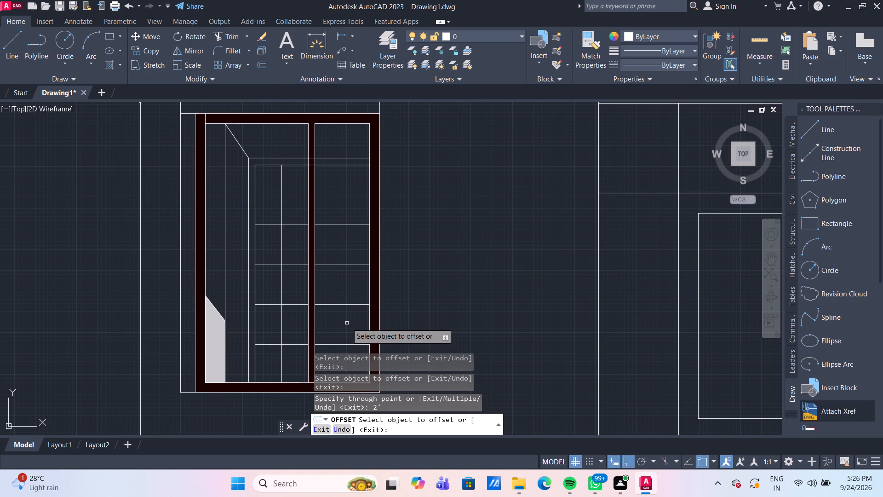
pyautogui.scroll(-2, 466, 269)
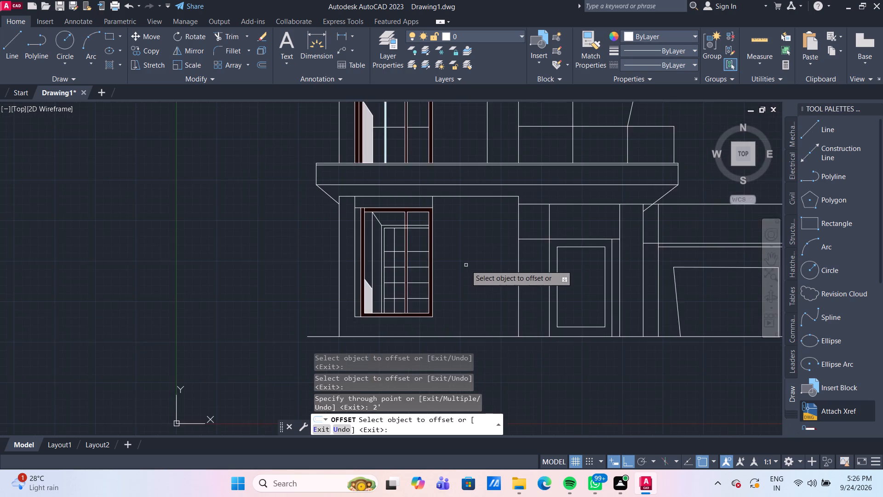
pyautogui.moveTo(465, 264); pyautogui.dragTo(426, 225, button='middle')
pyautogui.press('Escape')
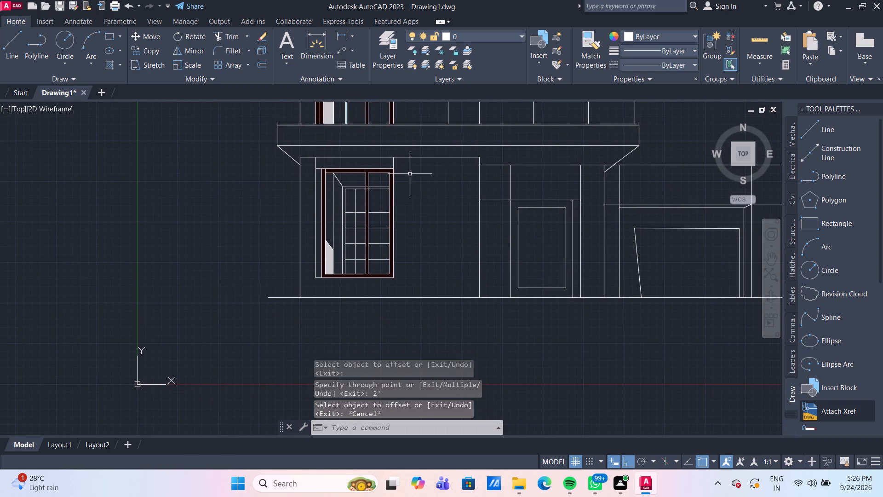
# Hatch the top panes and side reveal areas of the ground-floor window with solid light blue 173,221,247.
pyautogui.scroll(3, 385, 189)
pyautogui.moveTo(264, 216); pyautogui.dragTo(270, 184, button='middle')
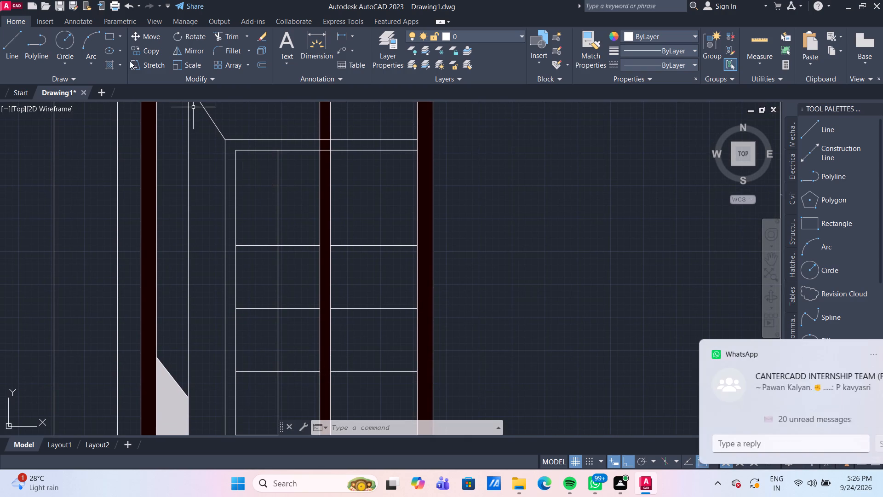
pyautogui.click(112, 65)
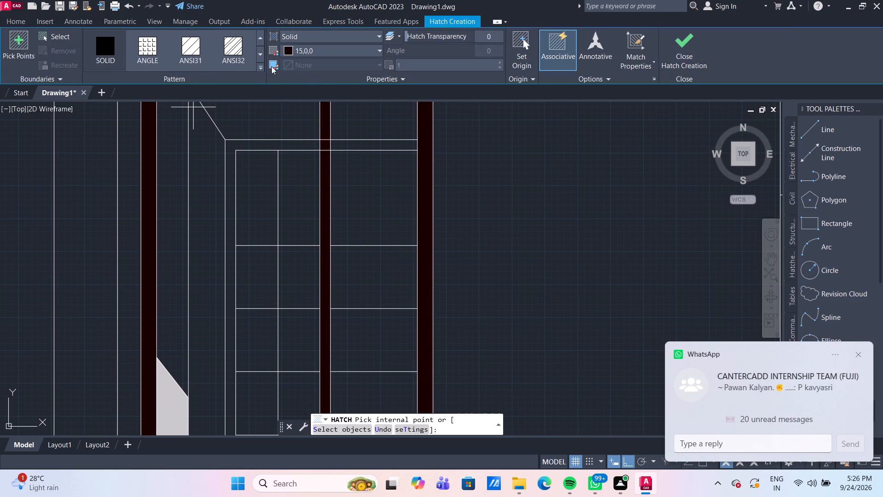
pyautogui.click(350, 53)
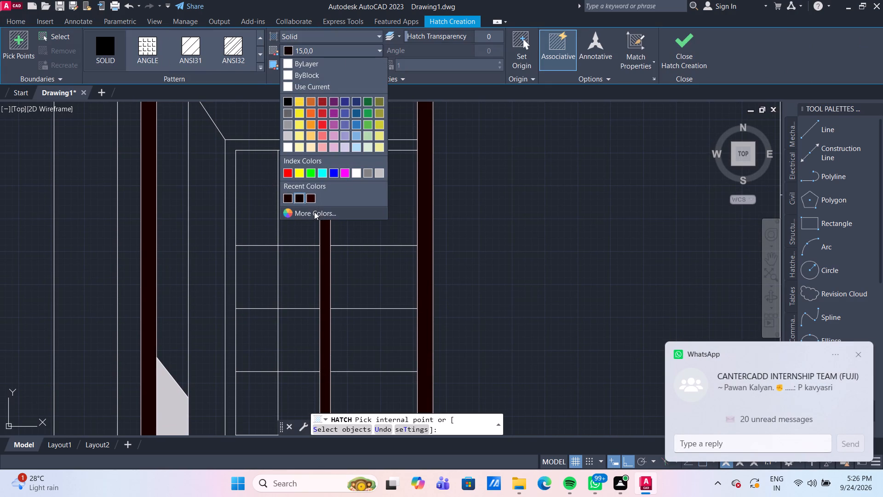
pyautogui.click(357, 147)
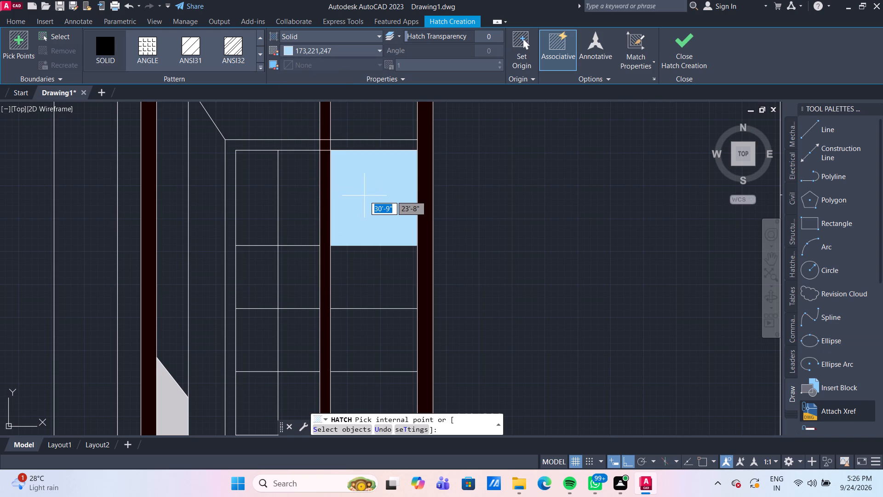
pyautogui.click(364, 196)
pyautogui.click(358, 116)
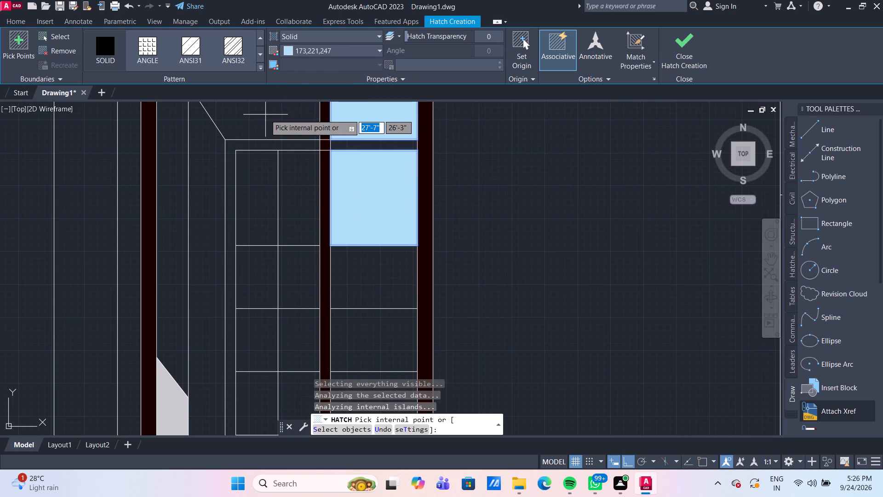
pyautogui.click(265, 115)
pyautogui.click(212, 162)
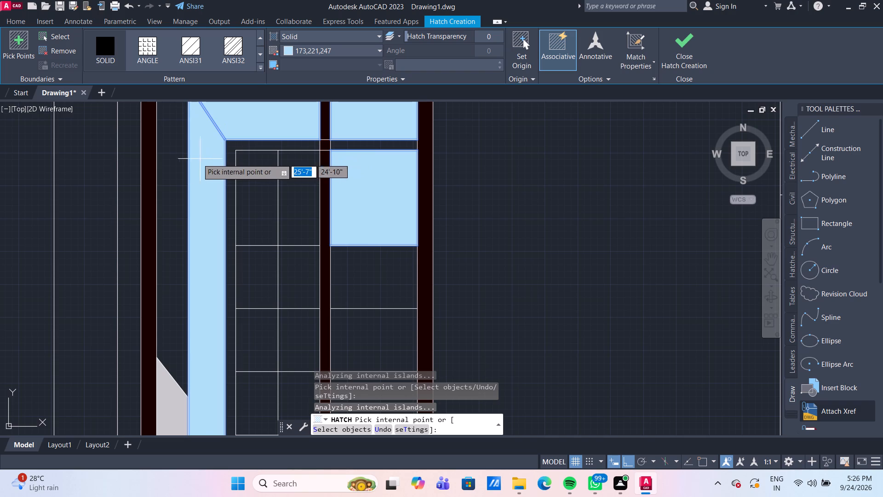
pyautogui.click(170, 157)
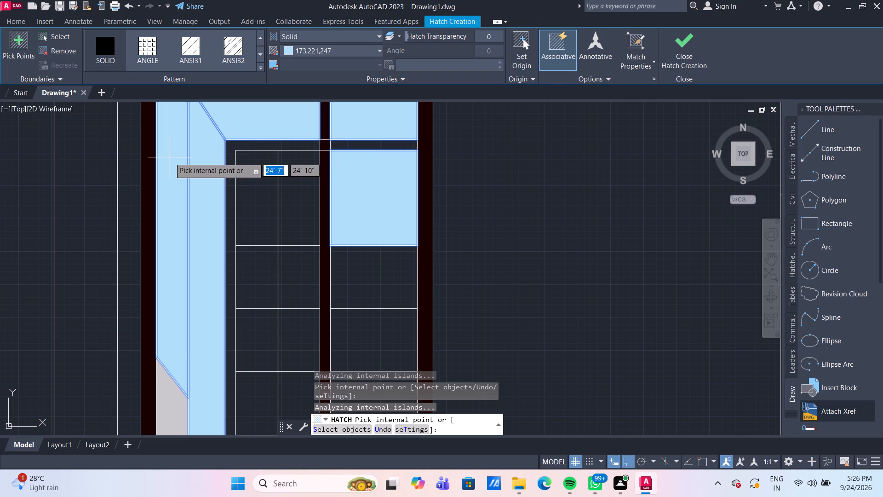
pyautogui.click(230, 187)
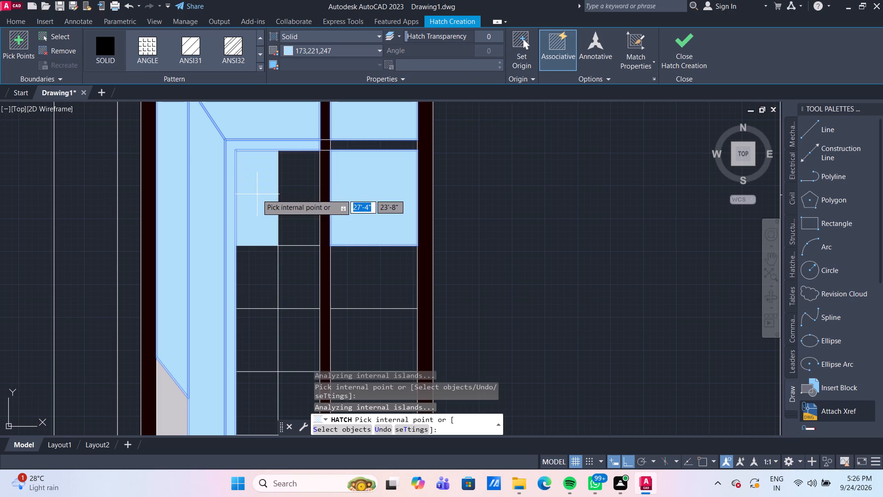
pyautogui.click(257, 194)
pyautogui.click(293, 201)
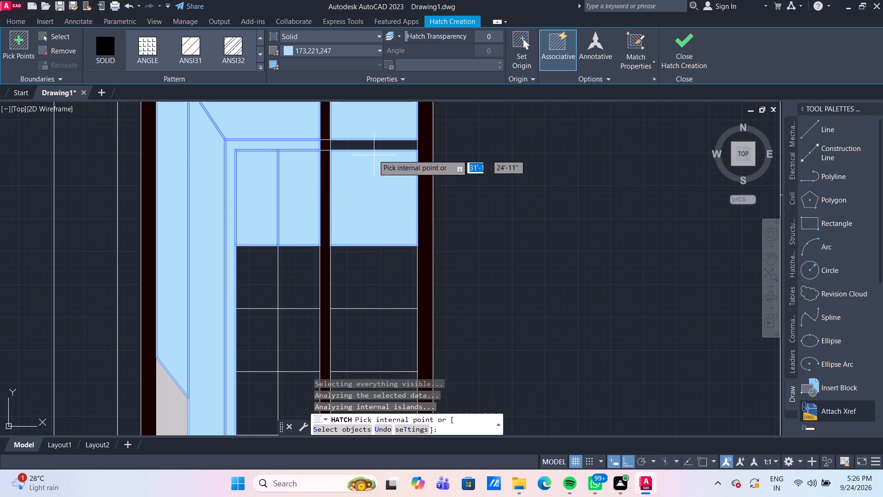
pyautogui.click(373, 145)
# Add the remaining lower panes on both sides of the ground-floor window's mullion to the light-blue hatch and finish it.
pyautogui.scroll(-1, 381, 293)
pyautogui.moveTo(378, 276); pyautogui.dragTo(373, 161, button='middle')
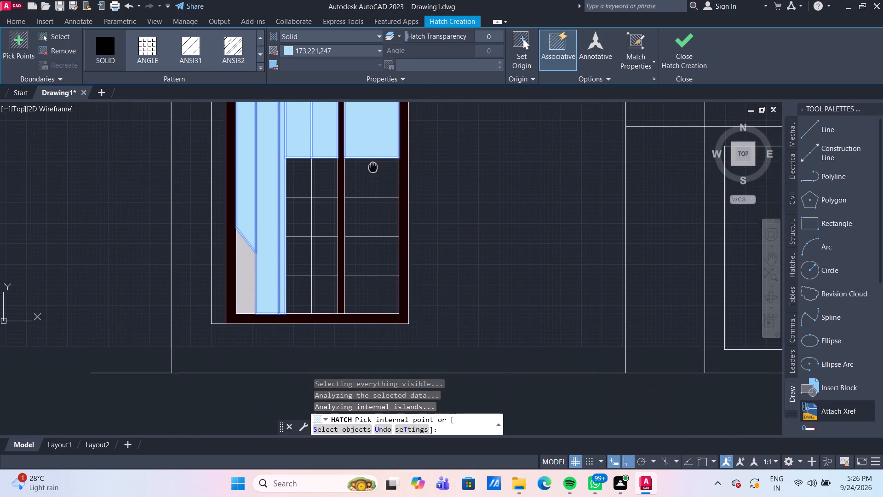
pyautogui.moveTo(373, 161); pyautogui.dragTo(373, 158, button='middle')
pyautogui.click(365, 286)
pyautogui.click(369, 249)
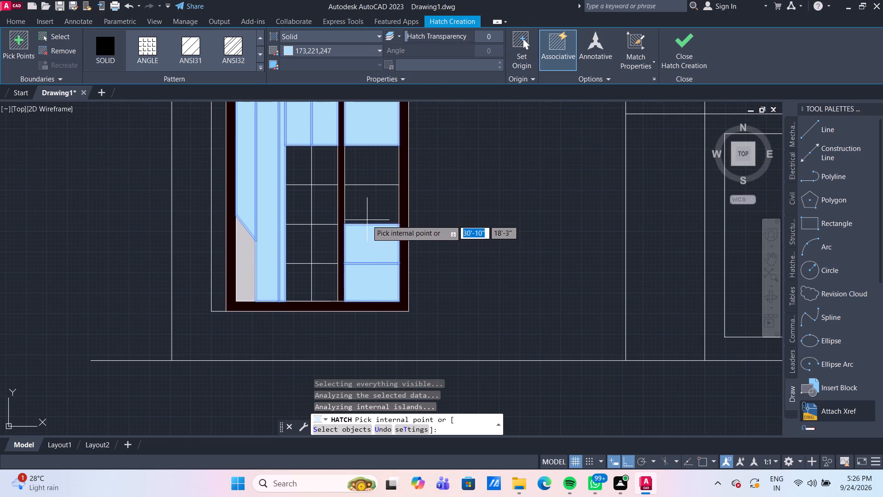
pyautogui.click(367, 213)
pyautogui.click(373, 168)
pyautogui.click(330, 168)
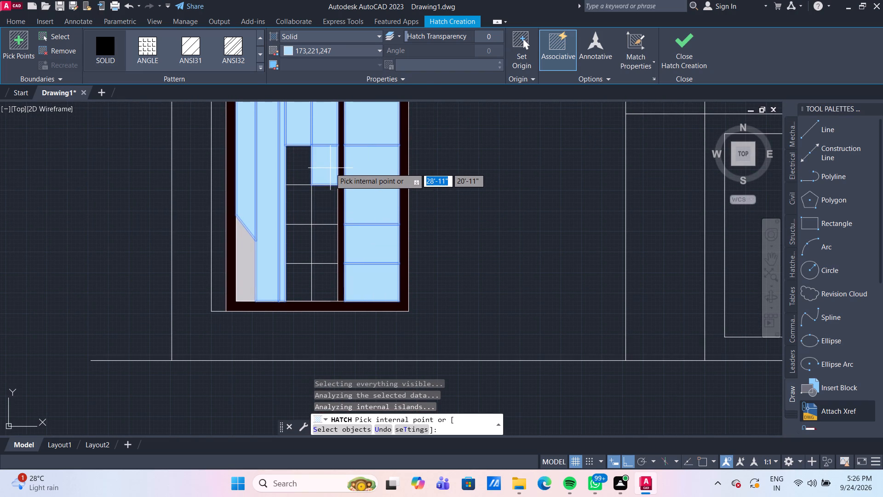
pyautogui.click(302, 168)
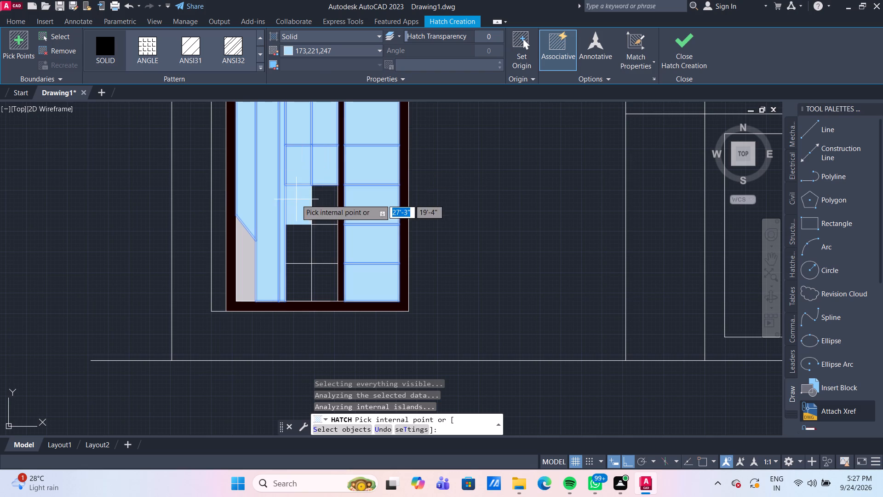
pyautogui.click(298, 202)
pyautogui.click(329, 207)
pyautogui.click(321, 241)
pyautogui.click(297, 245)
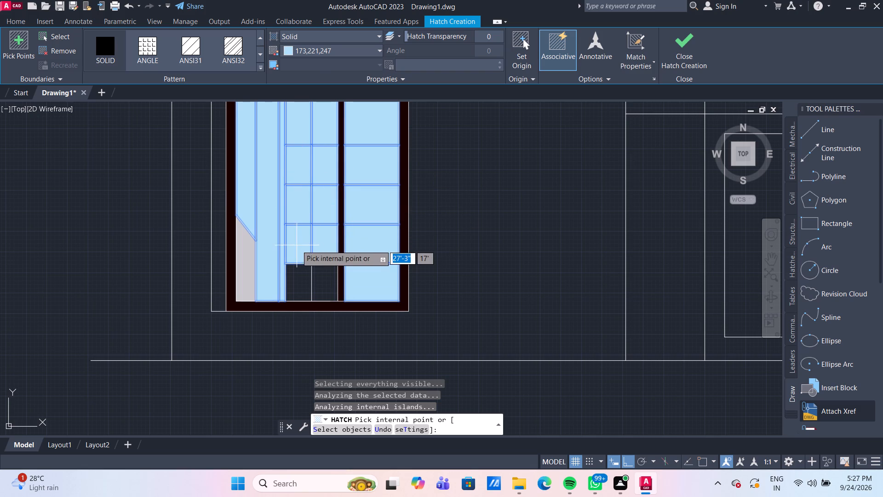
pyautogui.click(299, 271)
pyautogui.click(315, 278)
pyautogui.press('Return')
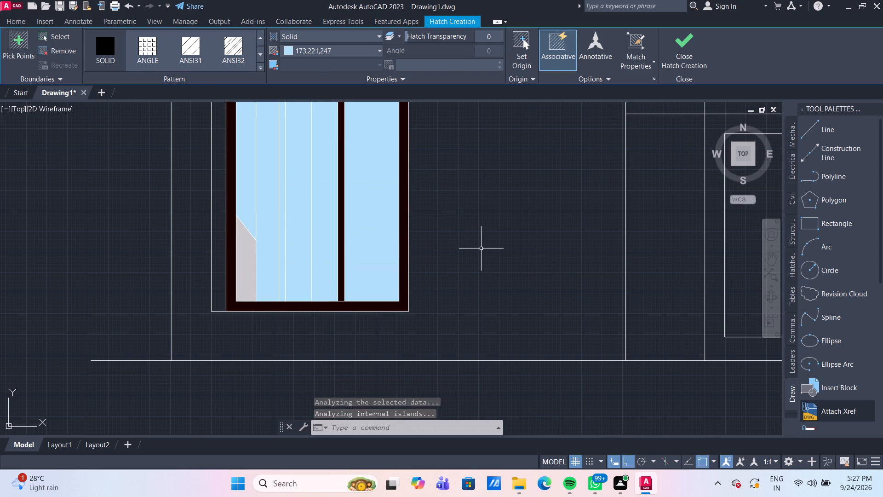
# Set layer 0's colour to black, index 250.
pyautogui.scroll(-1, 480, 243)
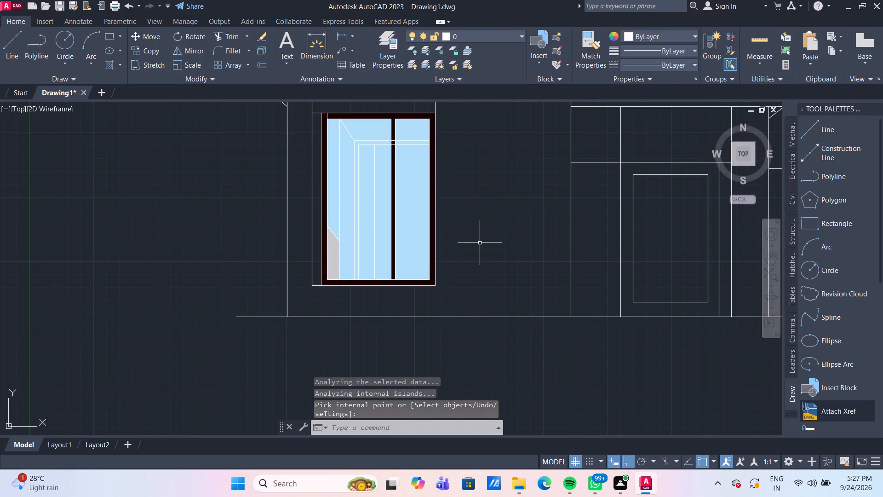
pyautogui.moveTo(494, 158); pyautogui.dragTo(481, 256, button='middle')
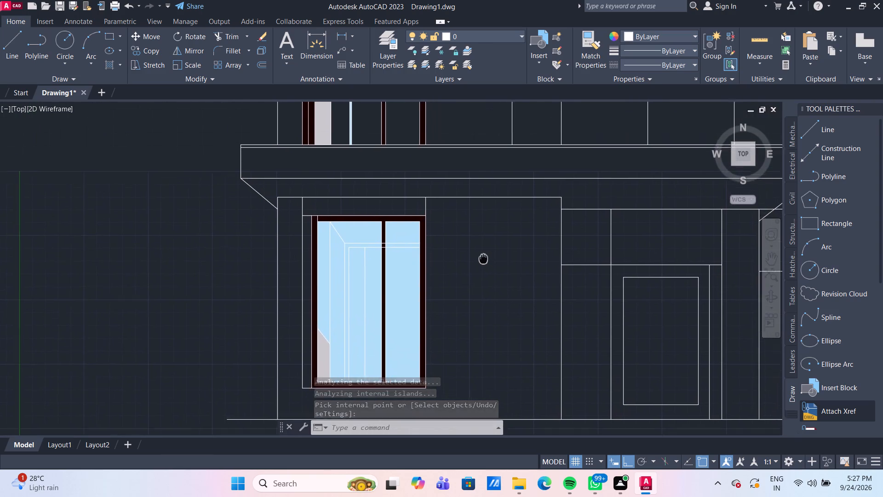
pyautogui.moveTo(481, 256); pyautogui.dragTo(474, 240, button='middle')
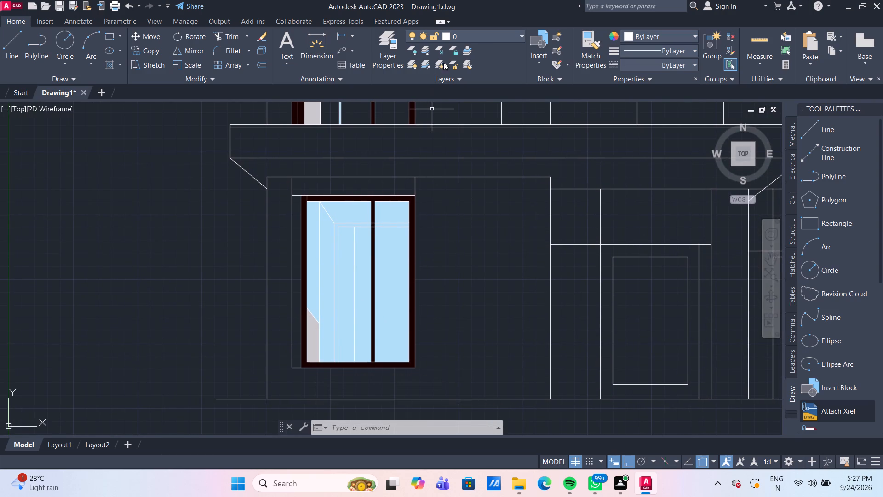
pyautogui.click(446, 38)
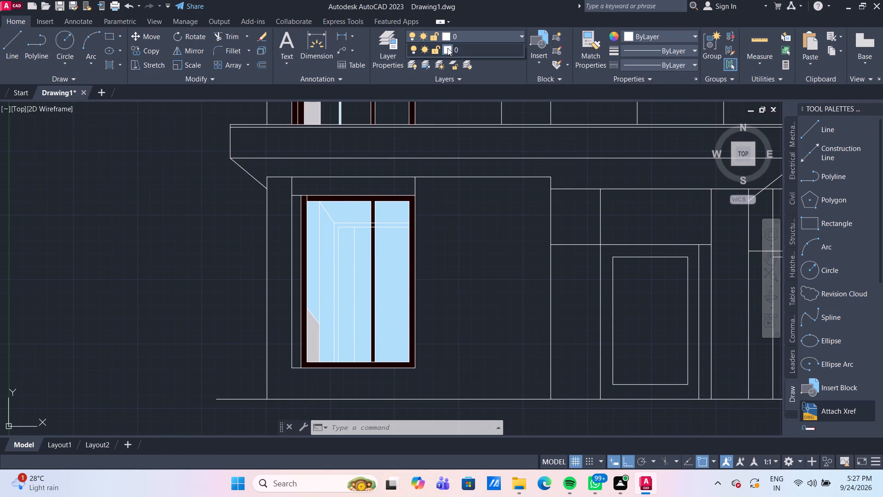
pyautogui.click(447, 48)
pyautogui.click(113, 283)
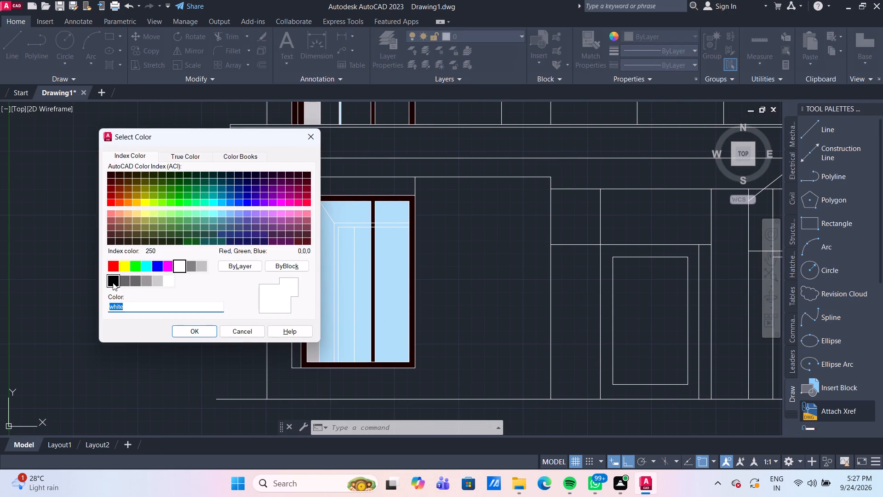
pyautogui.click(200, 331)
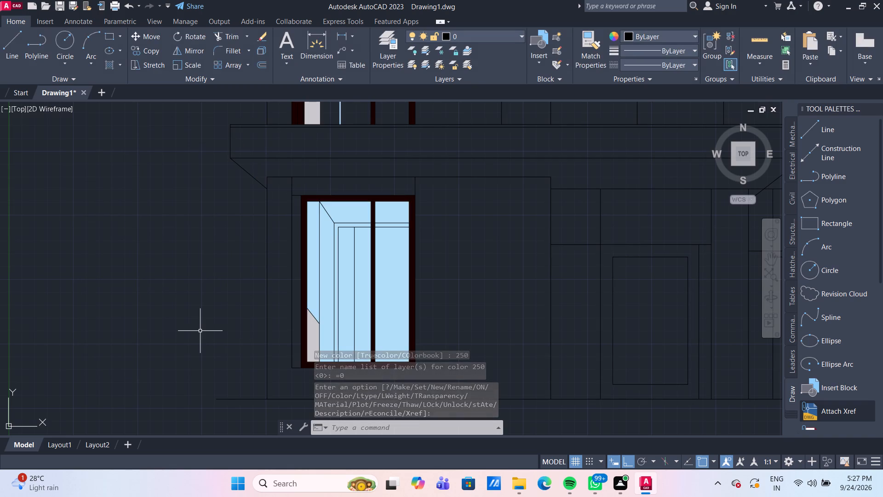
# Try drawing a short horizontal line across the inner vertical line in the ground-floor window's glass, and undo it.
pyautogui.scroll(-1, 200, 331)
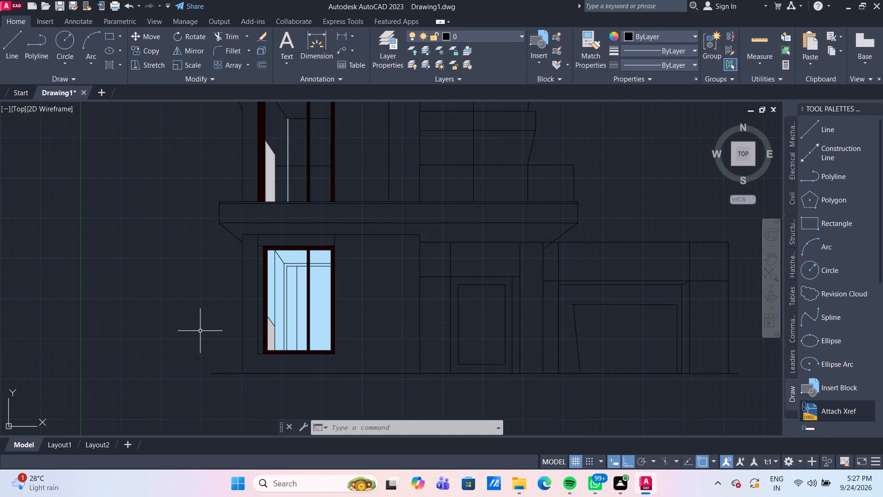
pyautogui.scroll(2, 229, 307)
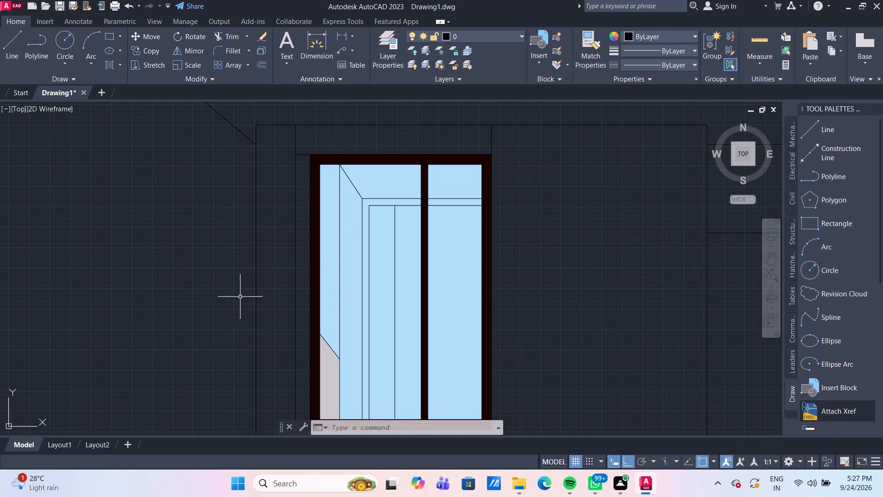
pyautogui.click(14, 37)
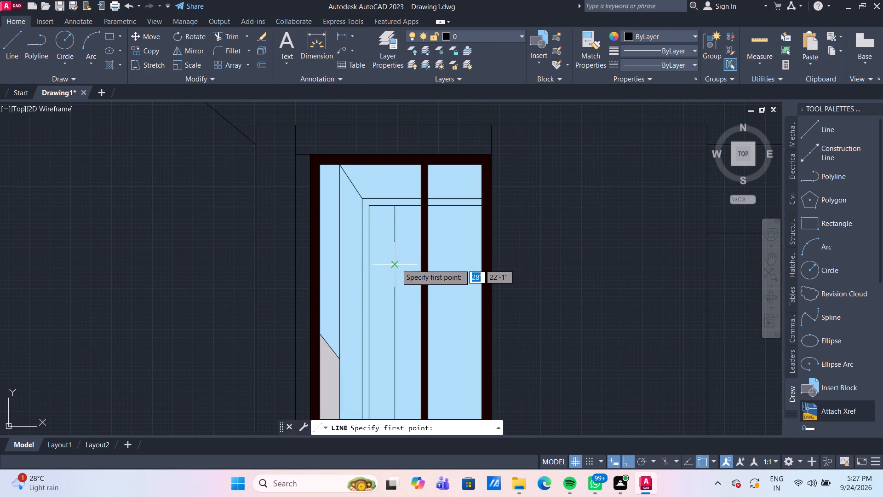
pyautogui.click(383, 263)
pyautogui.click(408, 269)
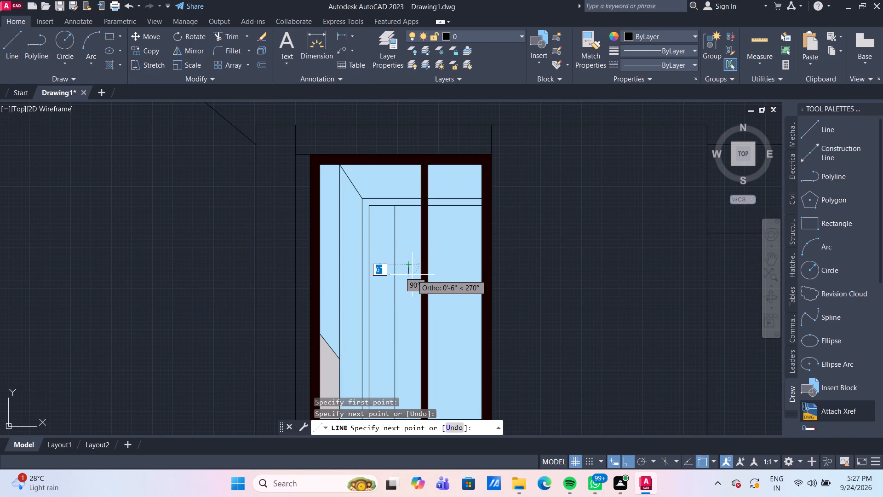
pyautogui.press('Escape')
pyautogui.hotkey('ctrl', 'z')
# Set layer 0's colour to white, index 255.
pyautogui.scroll(-2, 472, 238)
pyautogui.moveTo(546, 209); pyautogui.dragTo(423, 234, button='middle')
pyautogui.scroll(-1, 510, 224)
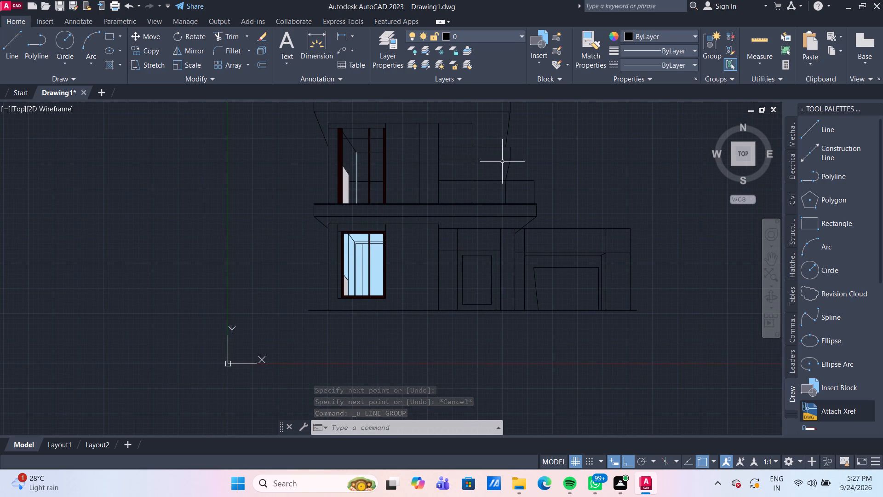
pyautogui.click(447, 35)
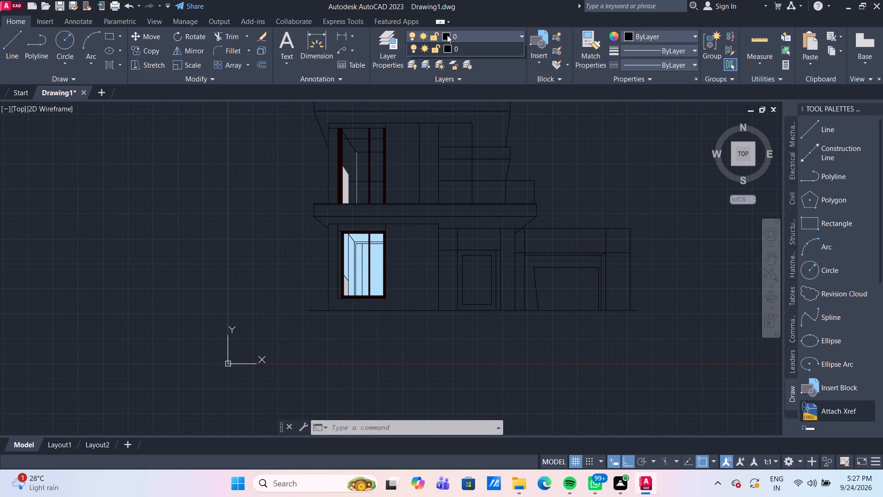
pyautogui.click(447, 35)
pyautogui.click(447, 35)
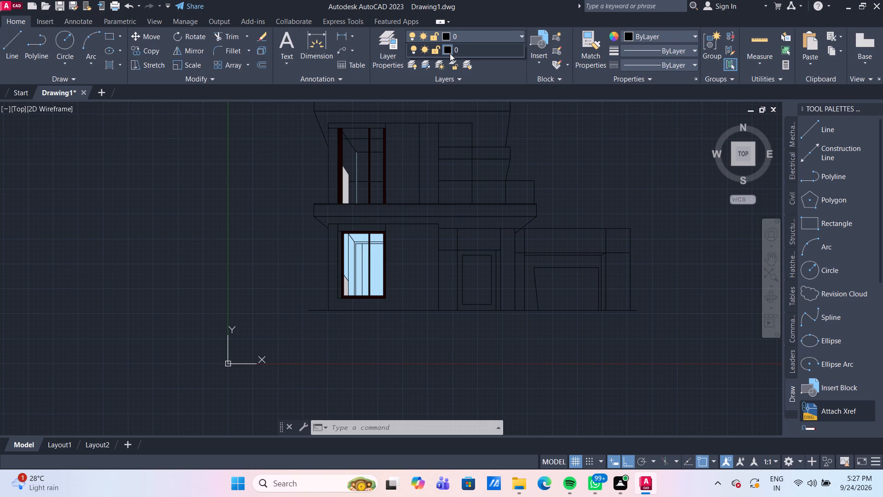
pyautogui.click(450, 53)
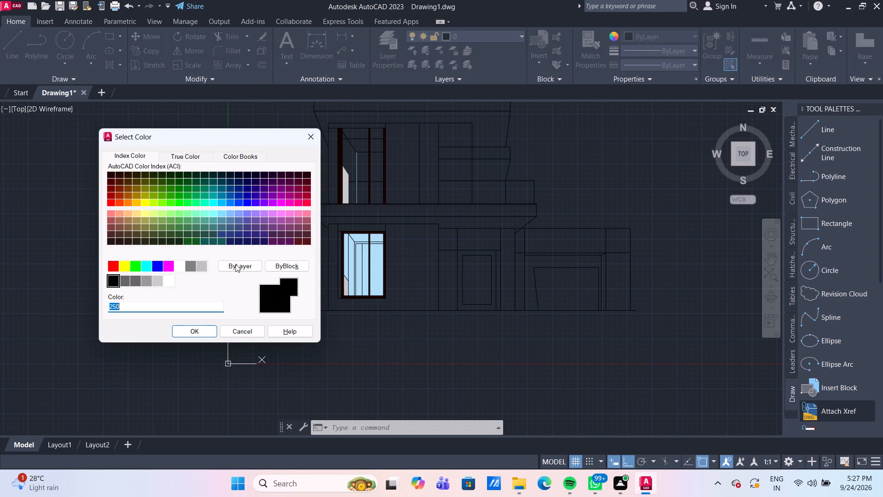
pyautogui.click(235, 270)
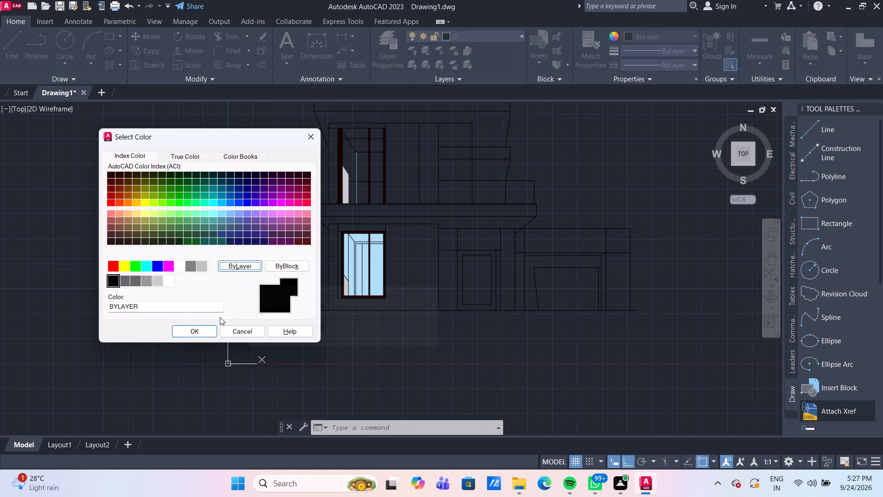
pyautogui.click(169, 283)
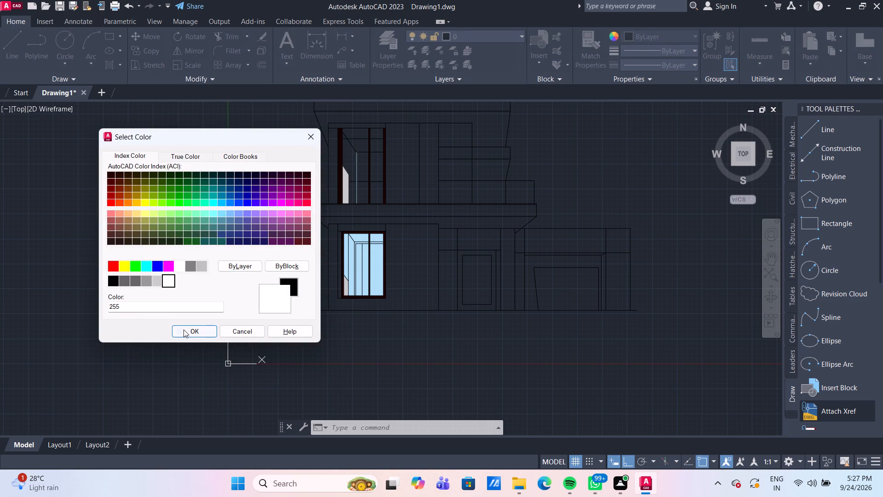
pyautogui.click(191, 333)
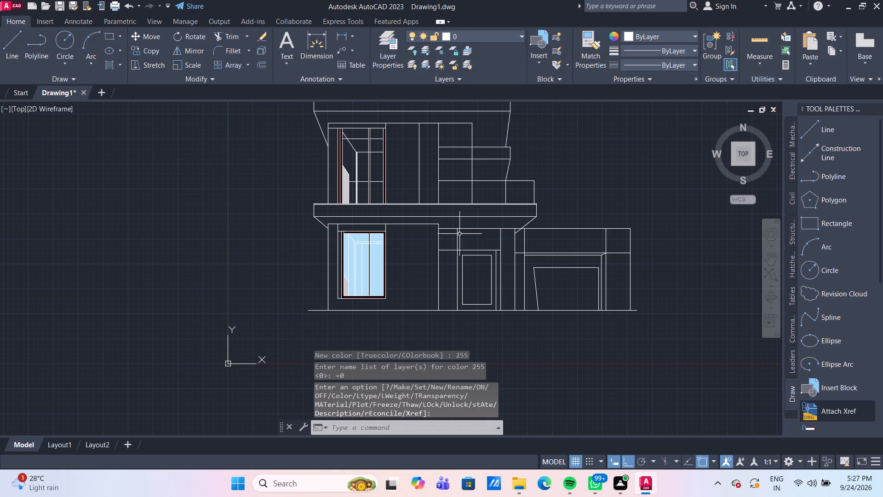
# Hatch all the upper-floor window panes on the left side of its mullion with solid light-blue 173,221,247.
pyautogui.scroll(1, 435, 230)
pyautogui.moveTo(396, 140); pyautogui.dragTo(397, 208, button='middle')
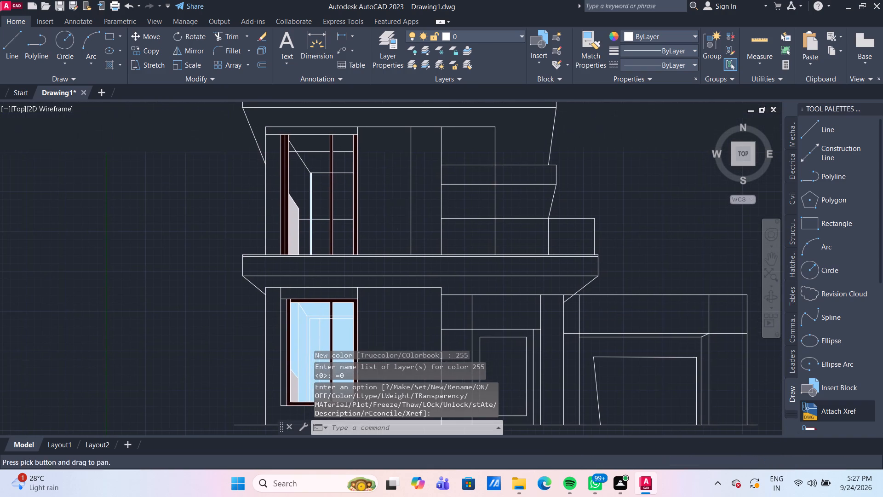
pyautogui.moveTo(400, 239); pyautogui.dragTo(387, 215, button='middle')
pyautogui.moveTo(377, 145); pyautogui.dragTo(390, 225, button='middle')
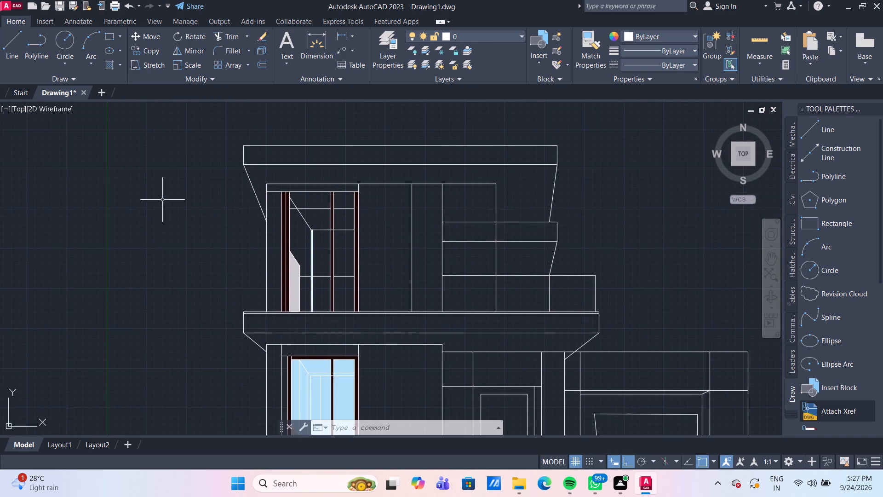
pyautogui.click(112, 62)
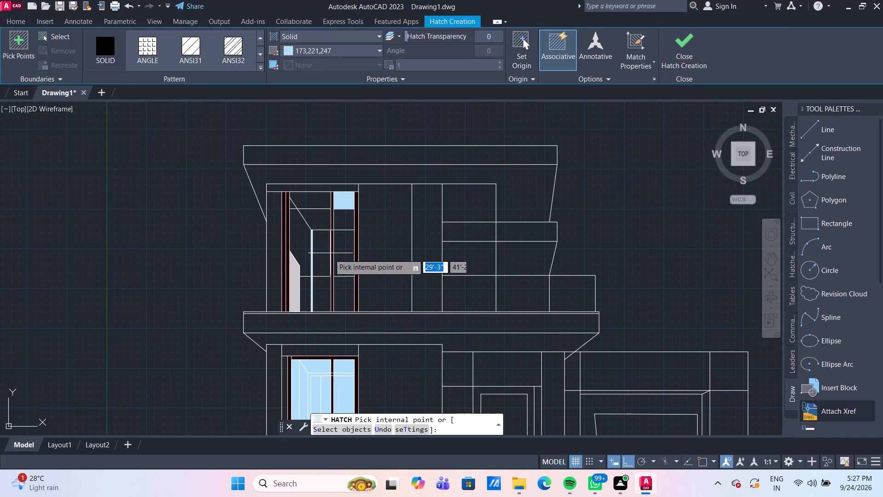
pyautogui.click(321, 293)
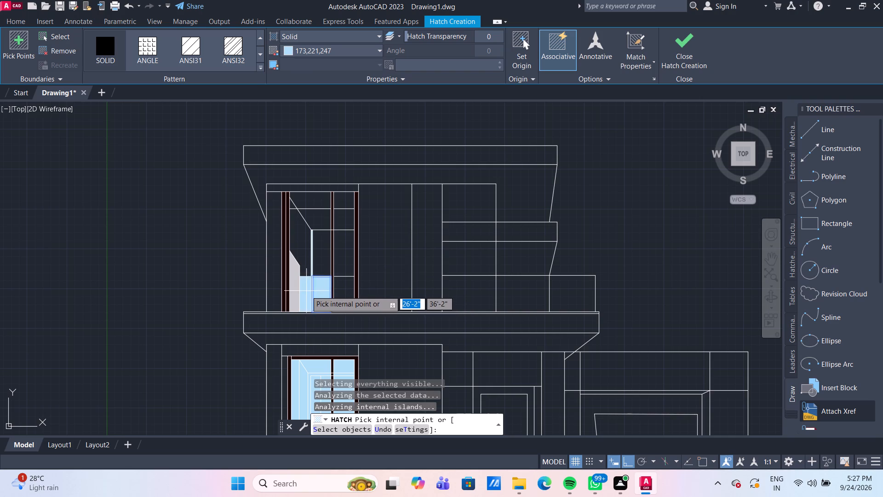
pyautogui.click(306, 291)
pyautogui.click(306, 268)
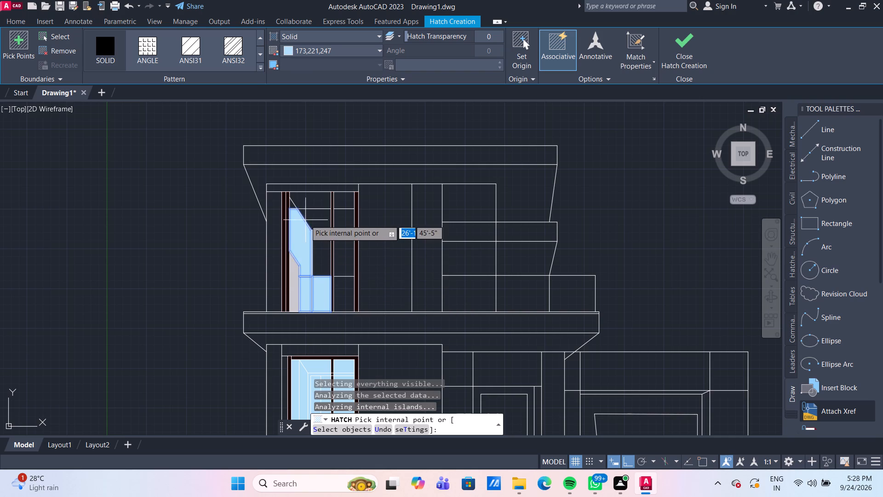
pyautogui.scroll(2, 305, 218)
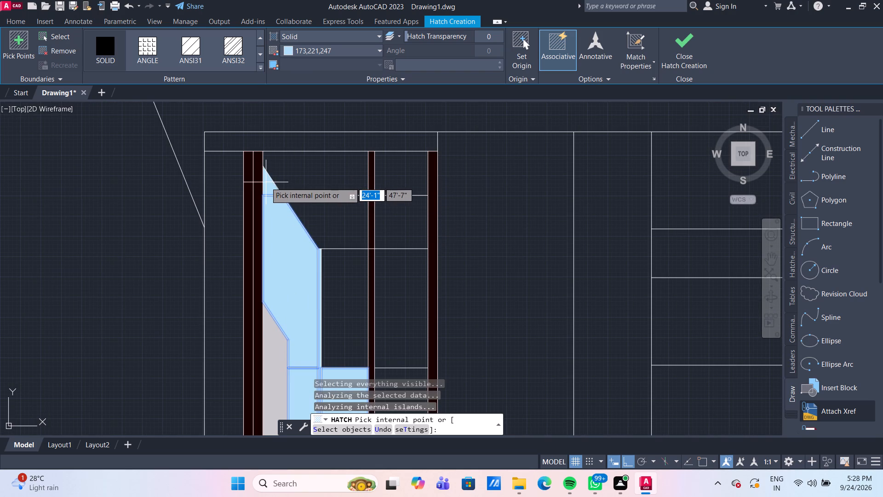
pyautogui.click(266, 183)
pyautogui.click(299, 173)
pyautogui.click(326, 226)
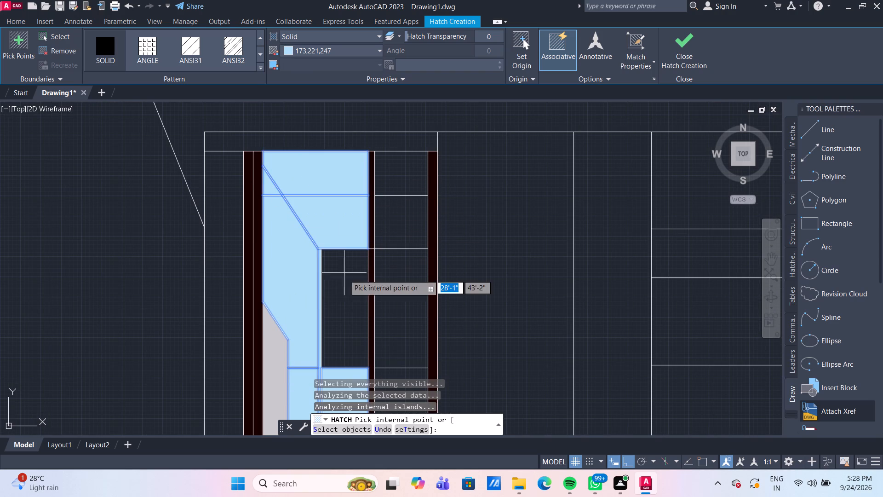
pyautogui.click(348, 289)
# Add the upper-floor window panes on the right side of the mullion to the light-blue hatch and finish it.
pyautogui.click(397, 302)
pyautogui.click(395, 229)
pyautogui.click(398, 175)
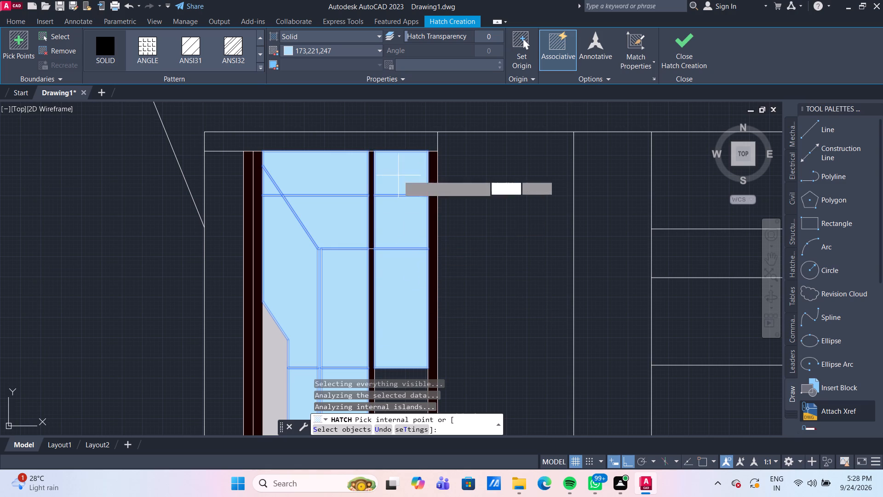
pyautogui.moveTo(402, 334); pyautogui.dragTo(393, 251, button='middle')
pyautogui.click(390, 312)
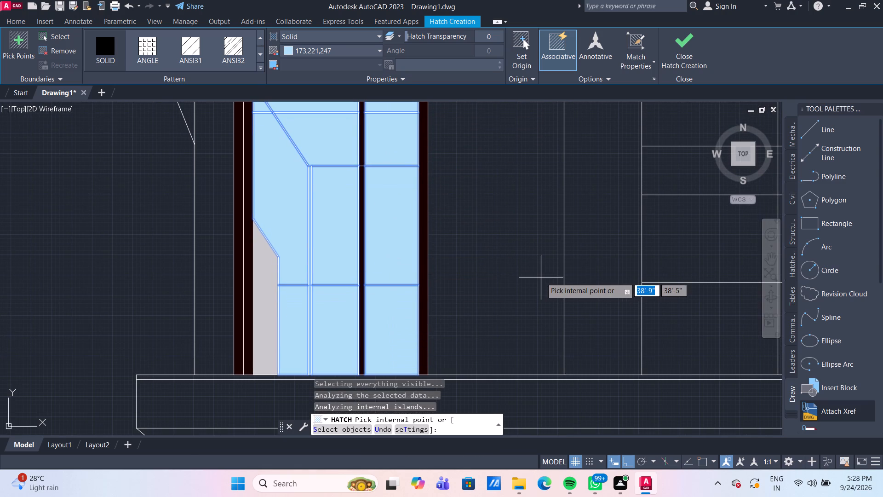
pyautogui.press('Return')
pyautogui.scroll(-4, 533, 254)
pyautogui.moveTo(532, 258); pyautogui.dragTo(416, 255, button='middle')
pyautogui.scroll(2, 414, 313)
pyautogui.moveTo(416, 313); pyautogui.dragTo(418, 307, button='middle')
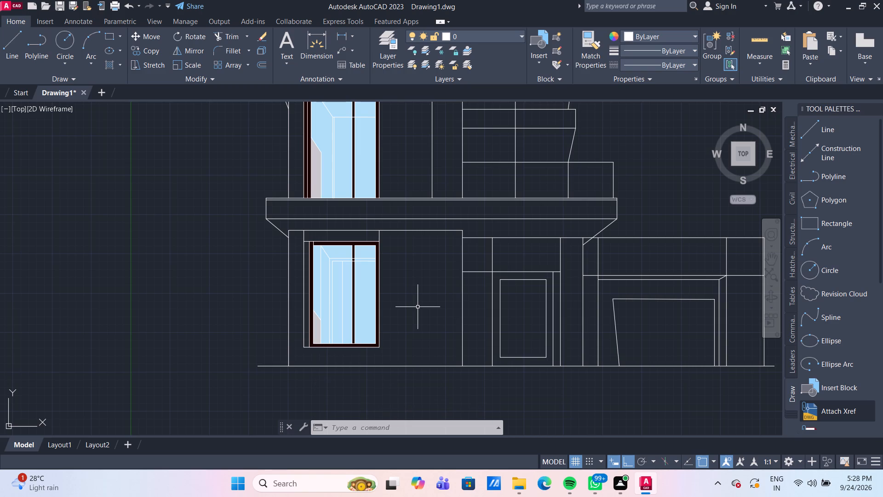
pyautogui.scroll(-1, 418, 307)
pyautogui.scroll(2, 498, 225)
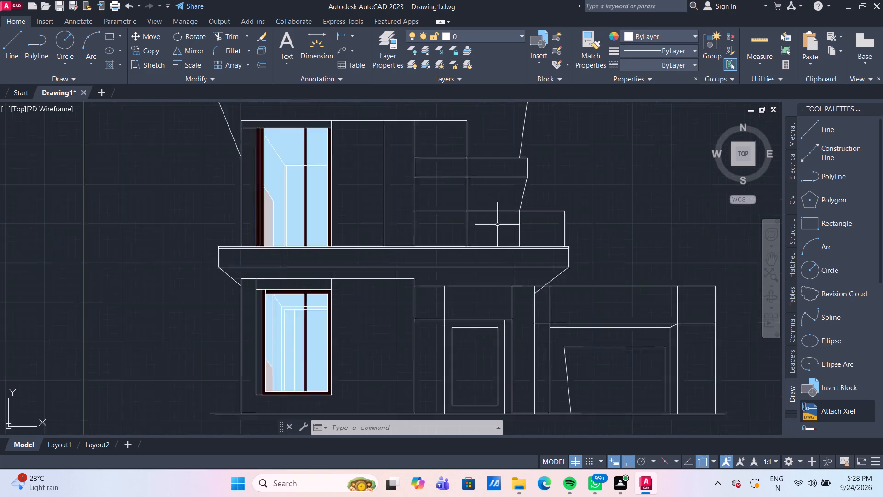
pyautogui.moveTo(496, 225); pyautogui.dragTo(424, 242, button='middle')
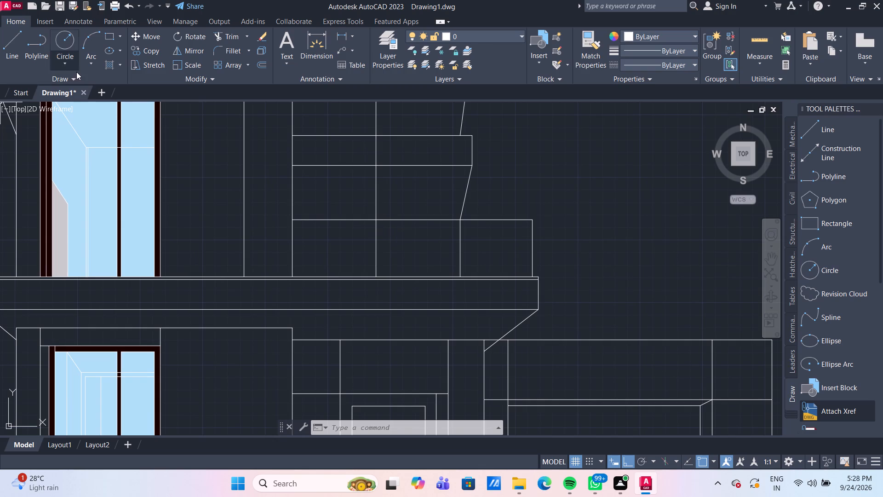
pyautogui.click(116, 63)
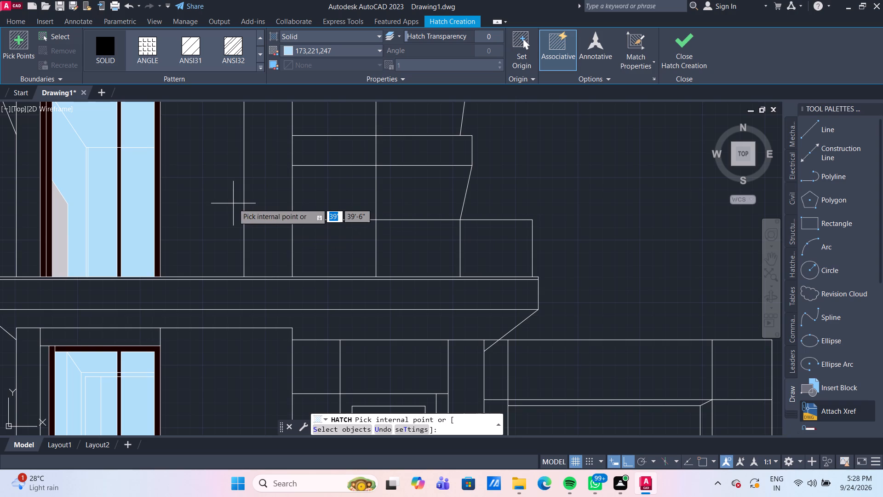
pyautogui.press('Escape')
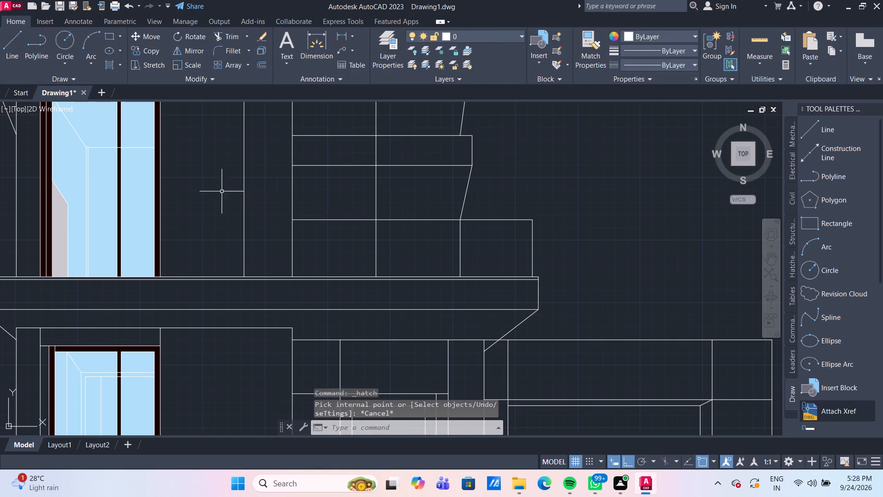
# With ortho off, draw a diagonal line about 6'-8" long from the upper-floor parapet's outer top corner down to its base.
pyautogui.click(17, 35)
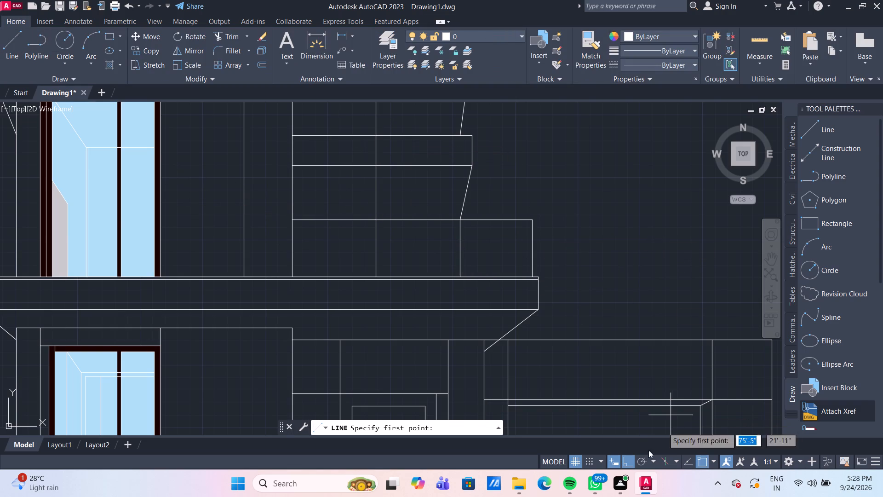
pyautogui.click(630, 465)
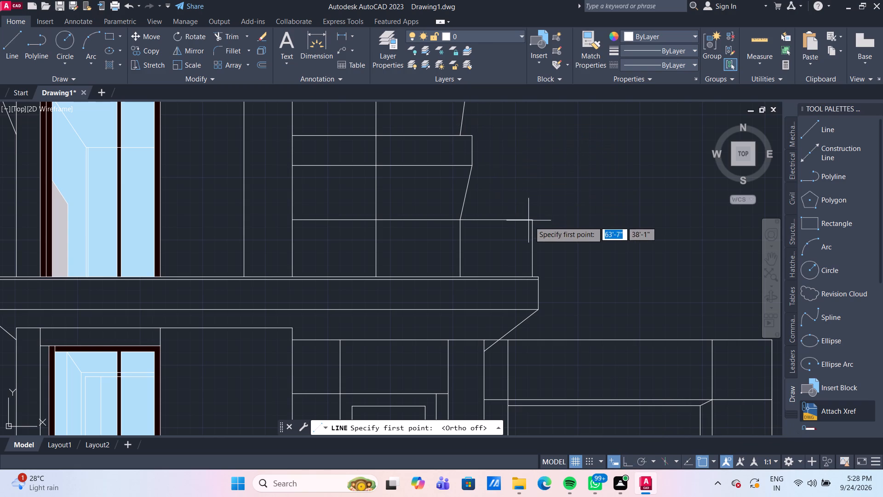
pyautogui.moveTo(530, 223); pyautogui.dragTo(525, 225)
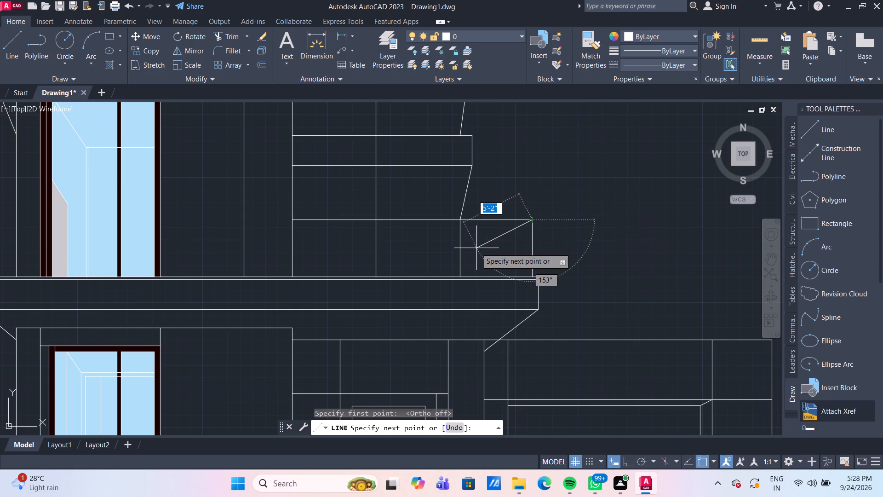
pyautogui.click(475, 277)
pyautogui.press('Return')
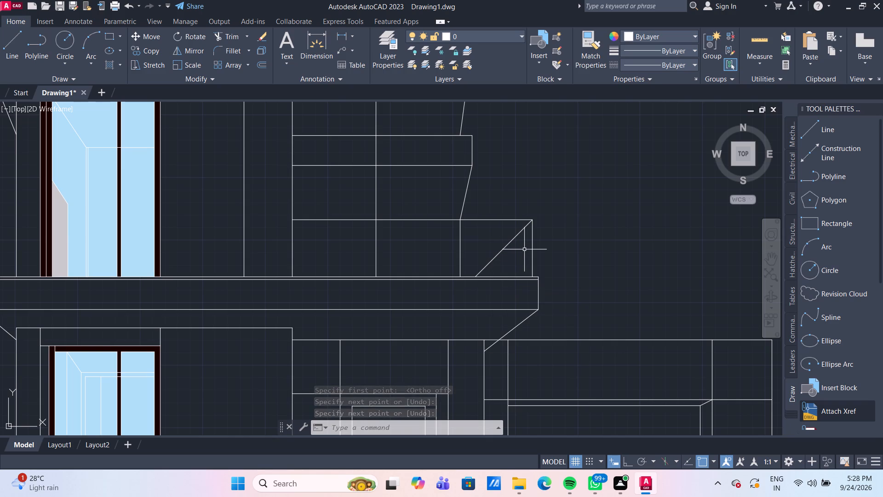
# Offset the parapet's diagonal line 2" towards its lower-right side.
pyautogui.press('o')
pyautogui.press('Return')
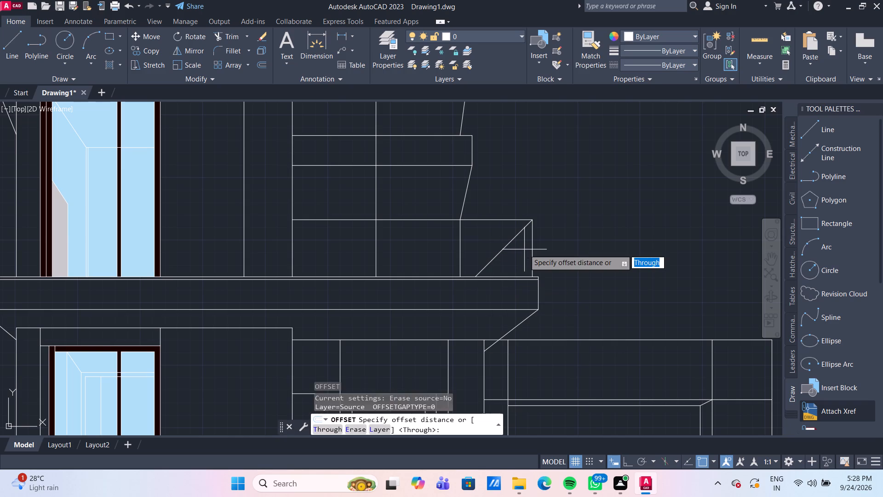
pyautogui.press('Return')
pyautogui.scroll(2, 514, 230)
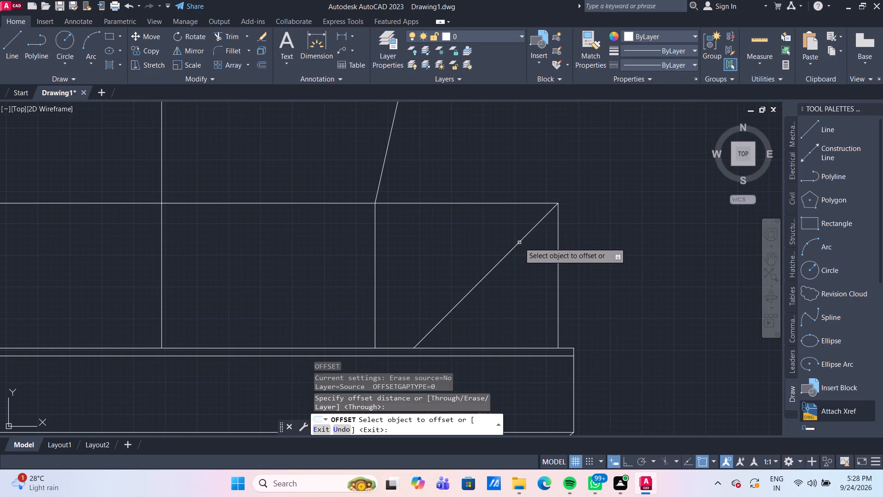
pyautogui.click(519, 243)
pyautogui.write('2"')
pyautogui.press('Return')
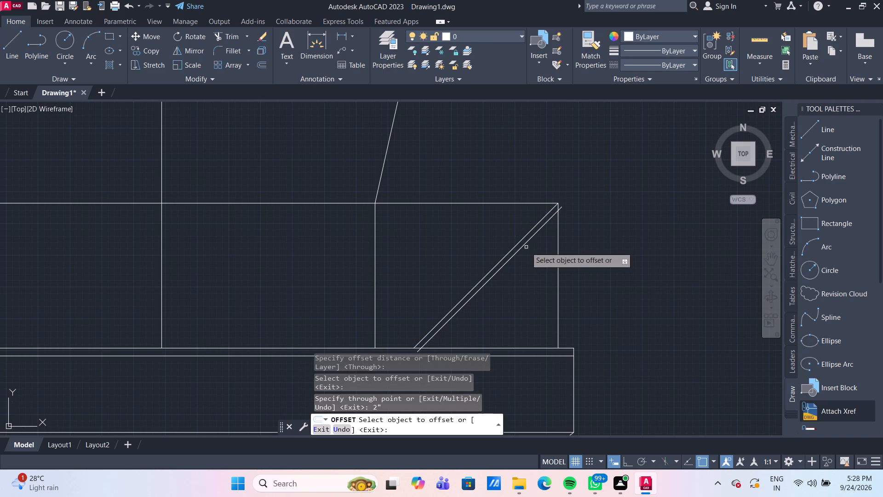
pyautogui.press('Escape')
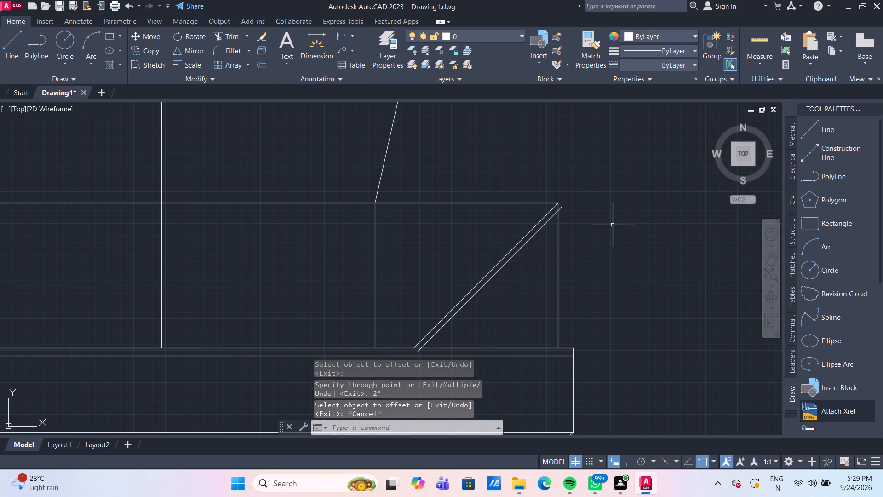
# Trim both ends of the offset diagonal where they overshoot the parapet's outer edge and base line.
pyautogui.write('tr')
pyautogui.press('Return')
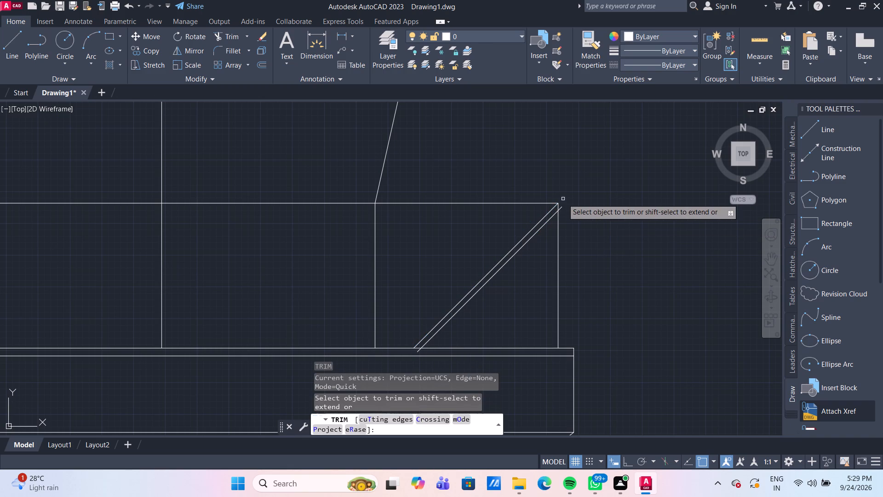
pyautogui.click(562, 208)
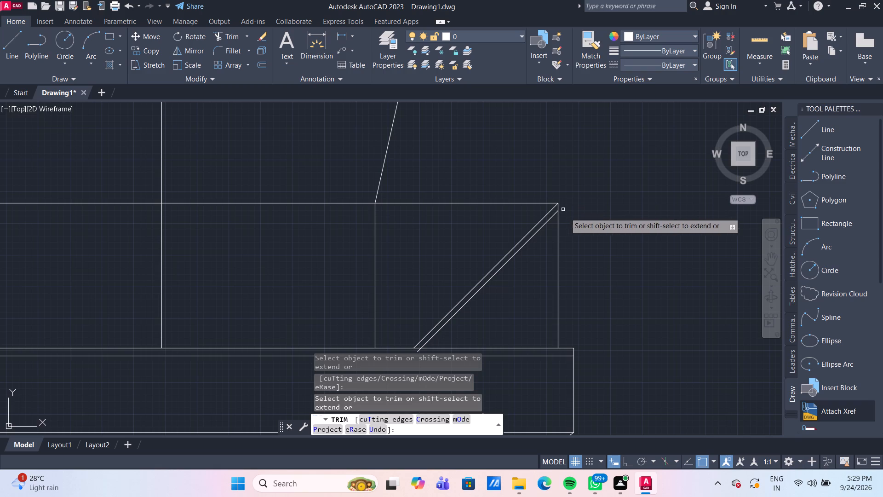
pyautogui.moveTo(513, 286); pyautogui.dragTo(520, 223, button='middle')
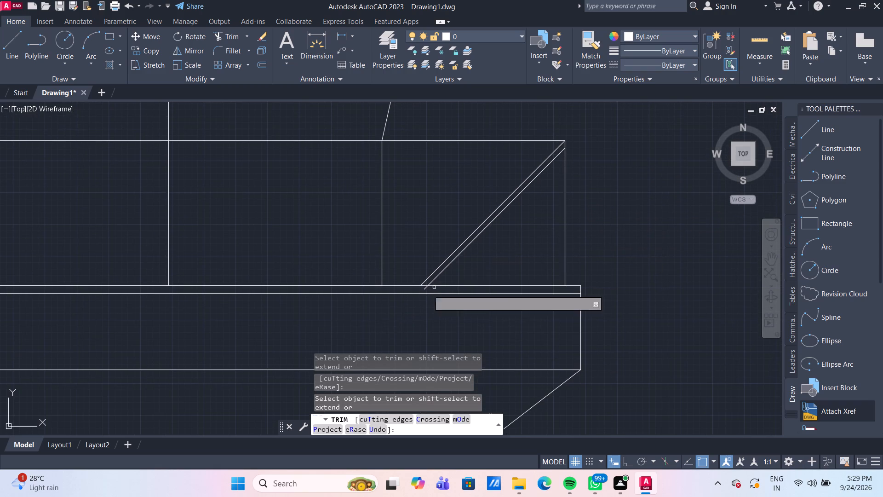
pyautogui.click(426, 290)
pyautogui.scroll(-2, 412, 189)
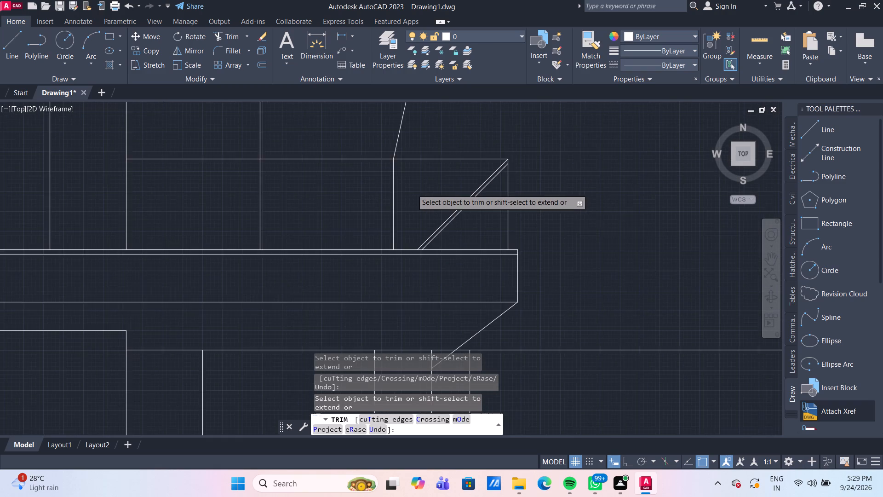
pyautogui.press('Escape')
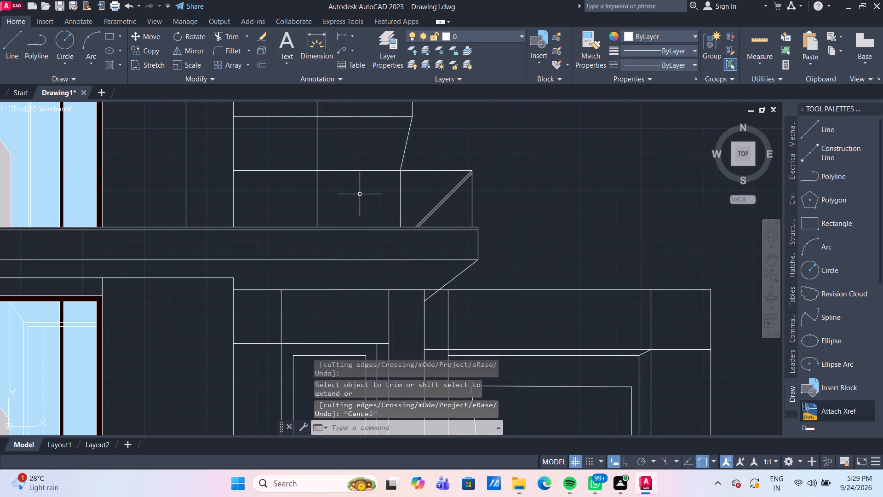
# Offset the parapet's top horizontal line 2" downward.
pyautogui.press('o')
pyautogui.press('Return')
pyautogui.press('Return')
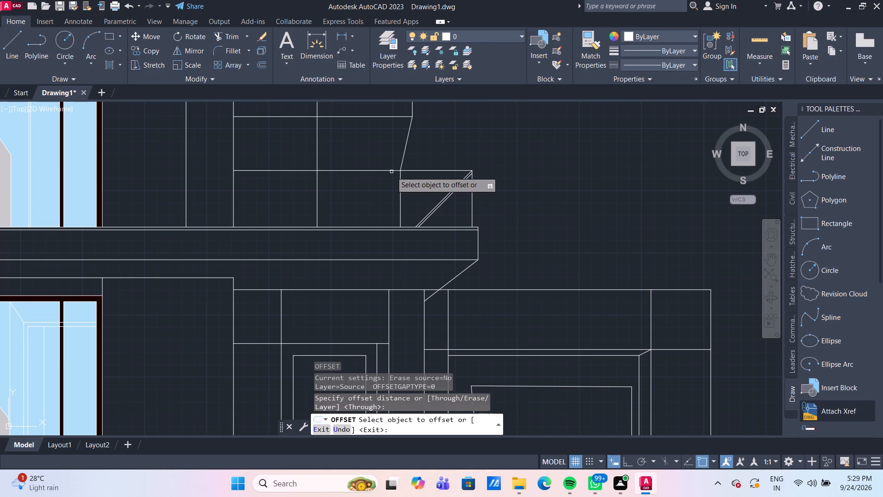
pyautogui.click(391, 172)
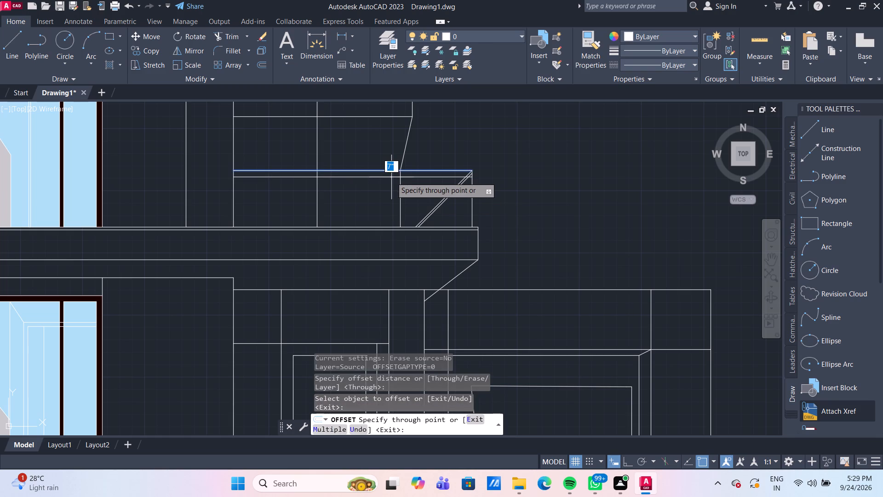
pyautogui.write('2"')
pyautogui.press('Return')
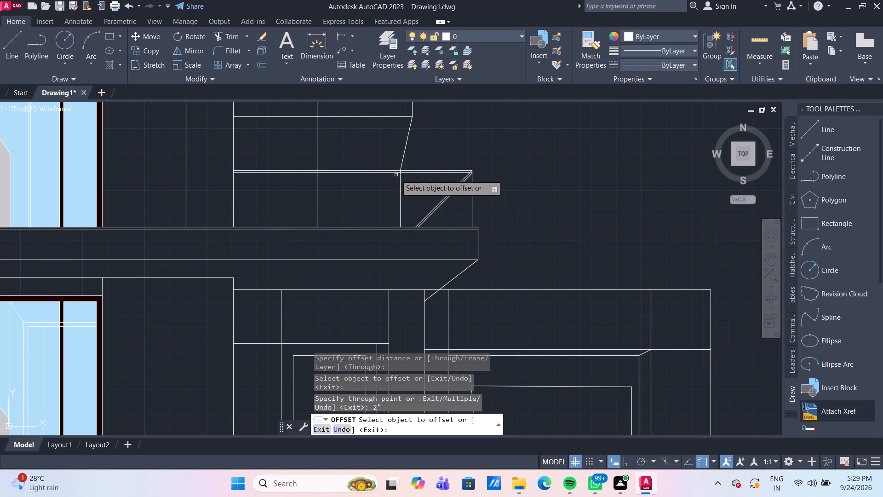
pyautogui.scroll(3, 448, 166)
pyautogui.press('Escape')
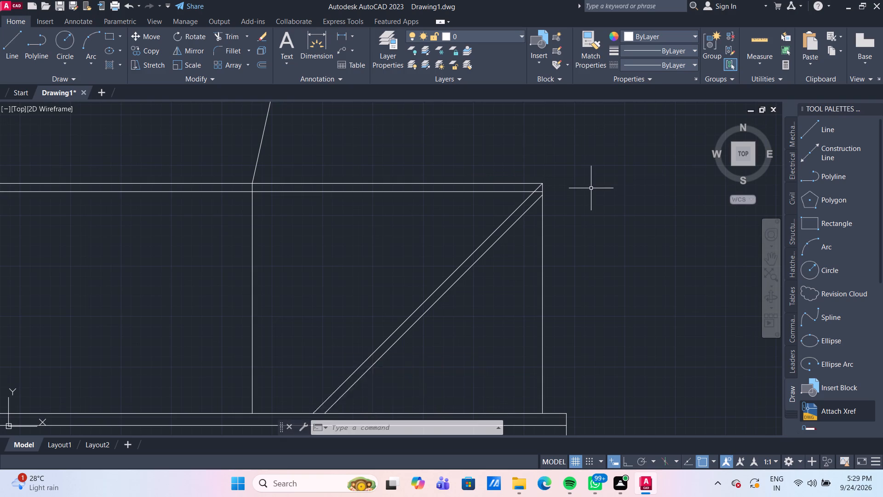
# Trim the overlapping ends of the diagonal and the offset top line where they cross at the upper-floor parapet's outer corner.
pyautogui.write('tr')
pyautogui.press('Return')
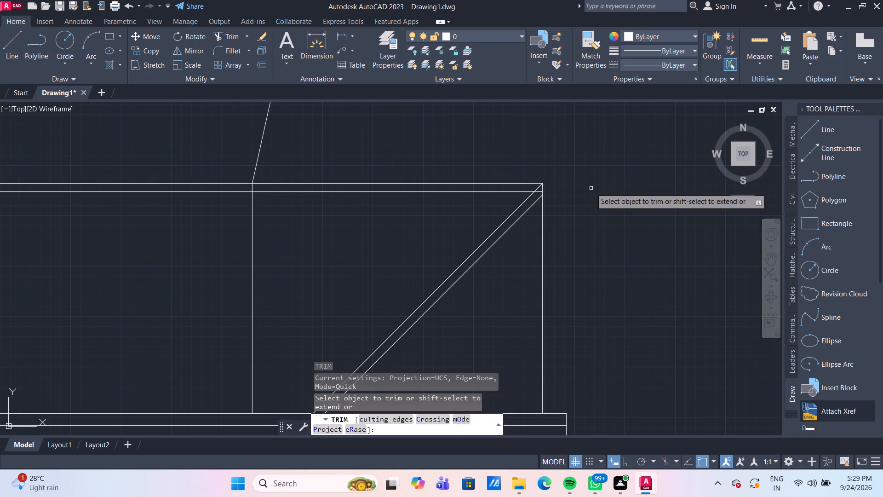
pyautogui.scroll(2, 520, 200)
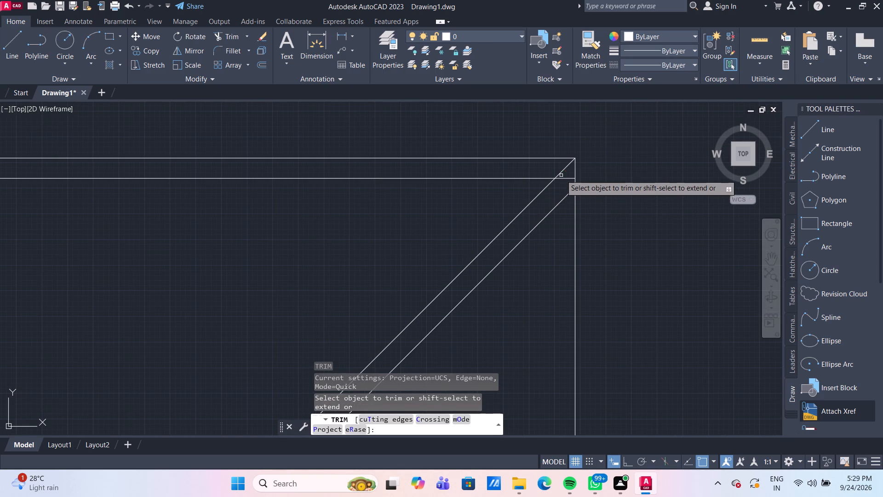
pyautogui.click(561, 171)
pyautogui.click(565, 181)
pyautogui.click(563, 174)
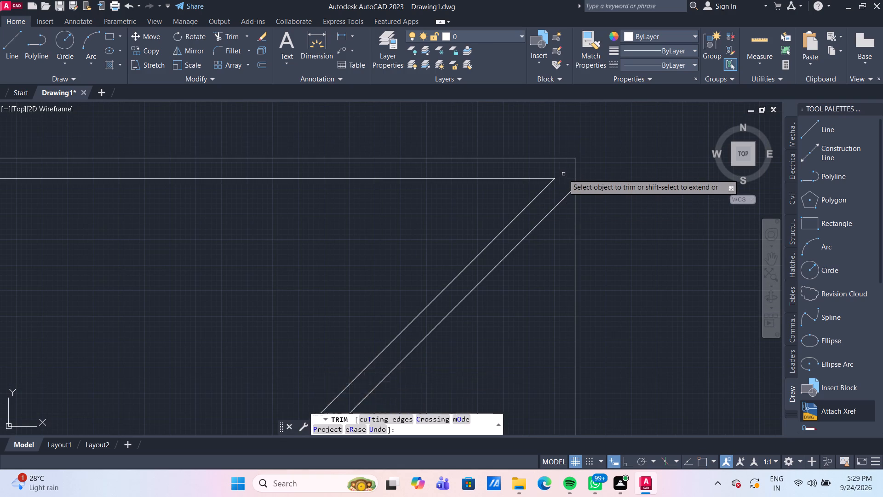
pyautogui.scroll(-3, 563, 174)
pyautogui.scroll(-2, 623, 234)
pyautogui.moveTo(618, 240); pyautogui.dragTo(596, 233, button='middle')
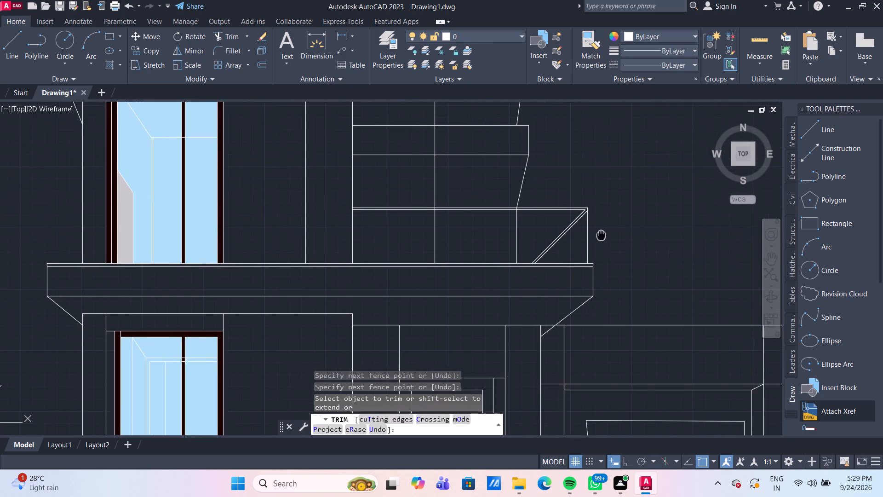
pyautogui.moveTo(596, 233); pyautogui.dragTo(567, 215, button='middle')
pyautogui.scroll(-1, 433, 217)
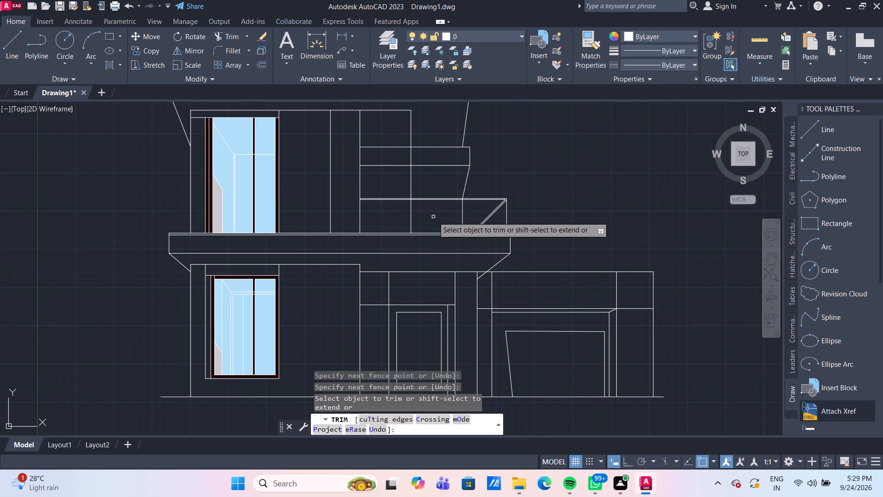
pyautogui.moveTo(541, 151); pyautogui.dragTo(535, 168, button='middle')
pyautogui.press('Escape')
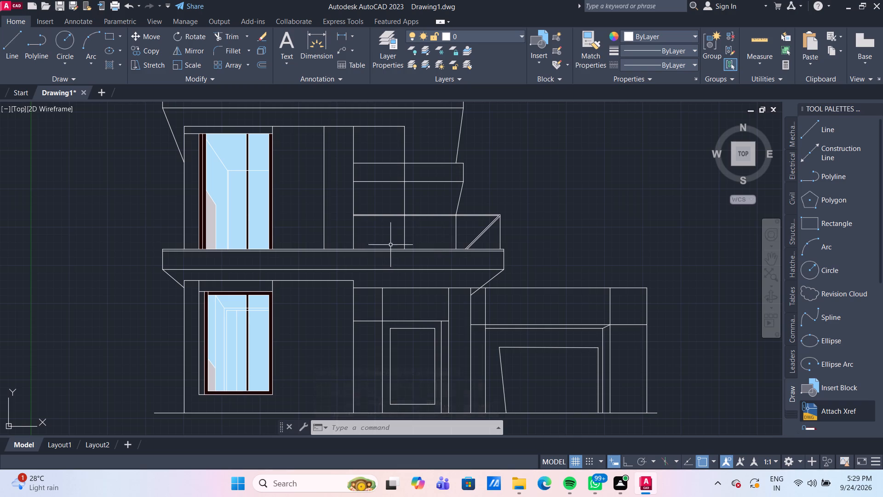
# Hatch the parapet's middle panel and the triangle outside its diagonal band with solid light blue 173,221,247.
pyautogui.moveTo(443, 217); pyautogui.dragTo(375, 170, button='middle')
pyautogui.scroll(1, 418, 214)
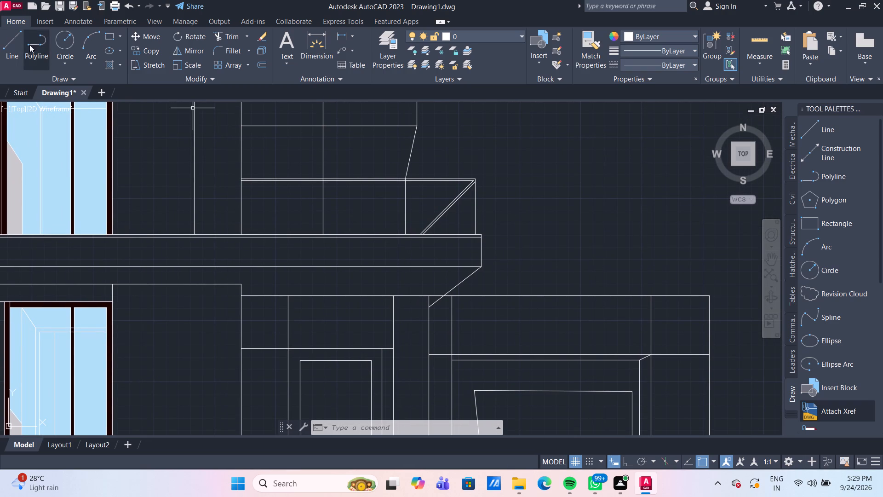
pyautogui.click(113, 63)
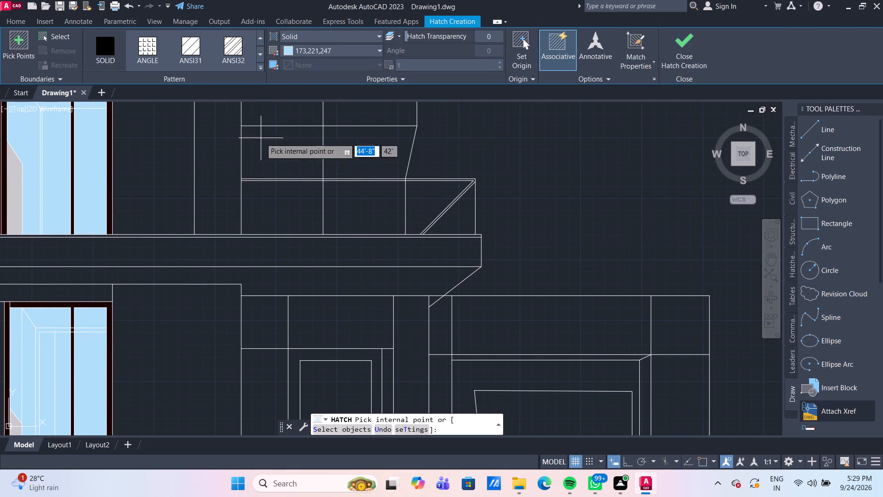
pyautogui.click(359, 216)
pyautogui.click(455, 220)
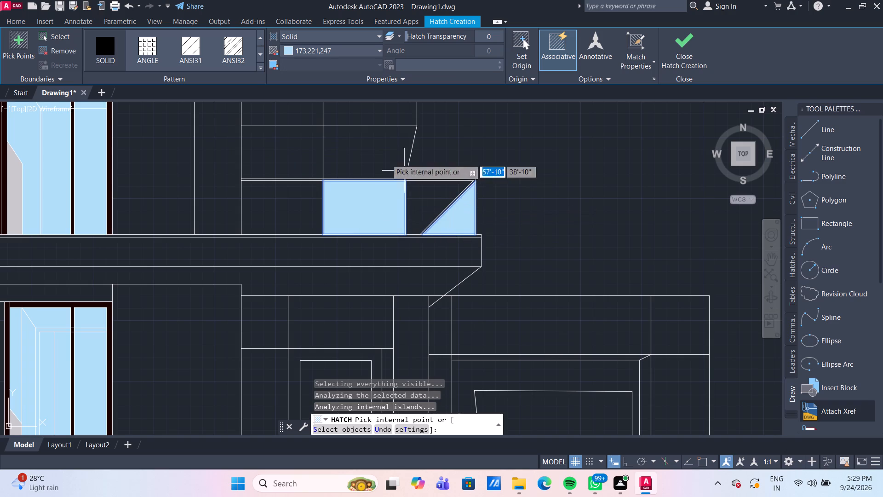
pyautogui.click(302, 53)
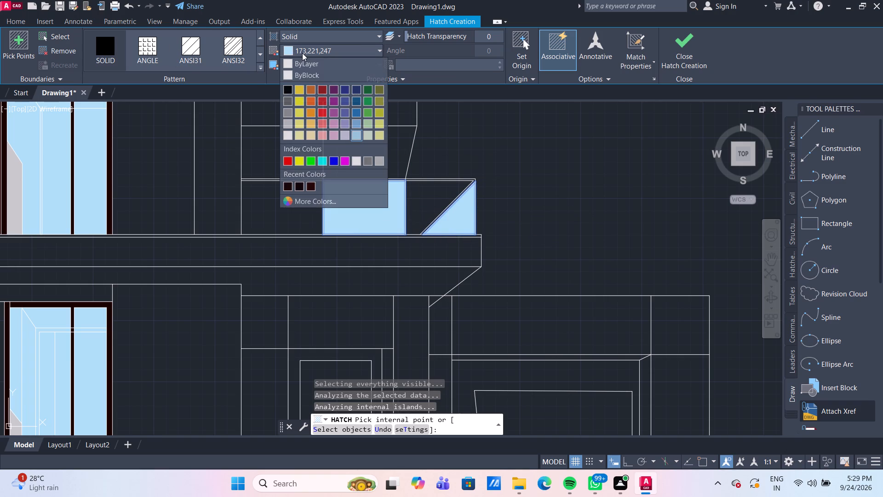
pyautogui.press('Escape')
pyautogui.press('Escape')
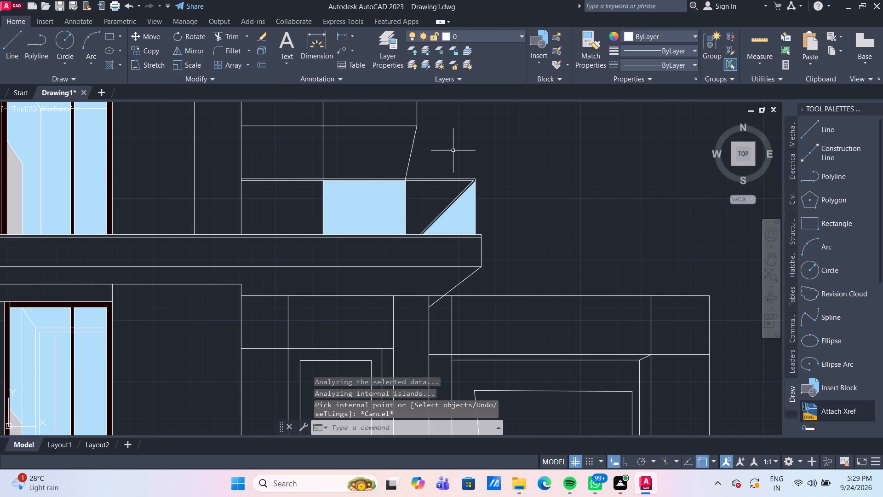
# Hatch the parapet's inner panel and the area between the middle panel and the diagonal with solid grey 147,149,152.
pyautogui.click(107, 69)
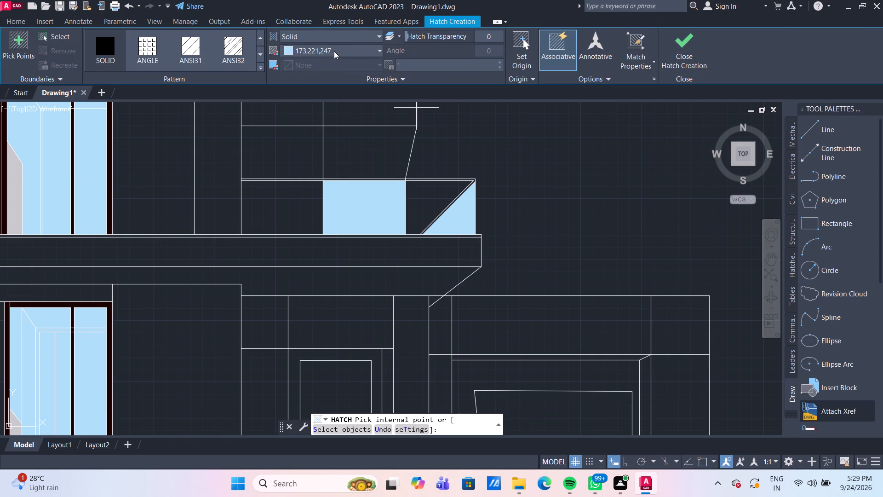
pyautogui.click(334, 51)
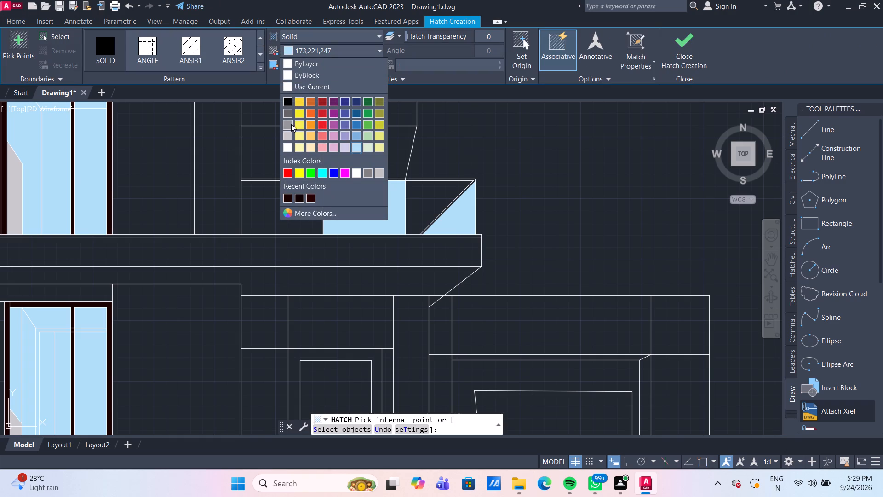
pyautogui.click(291, 124)
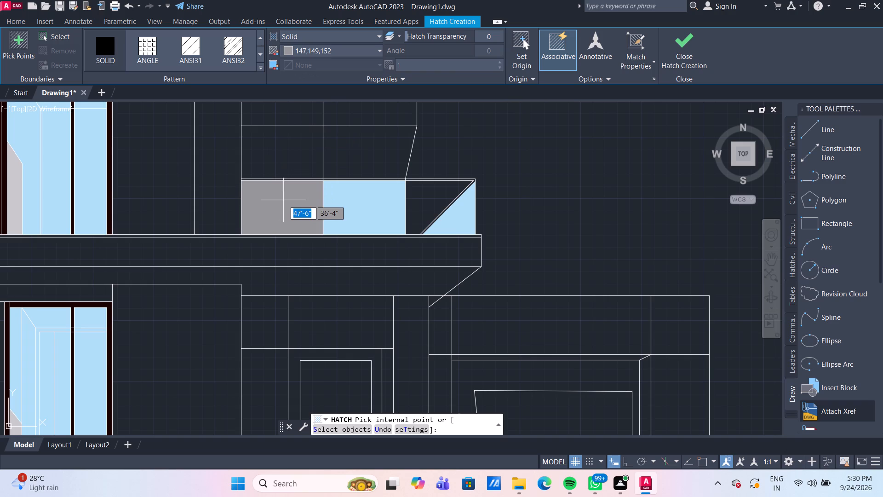
pyautogui.click(283, 200)
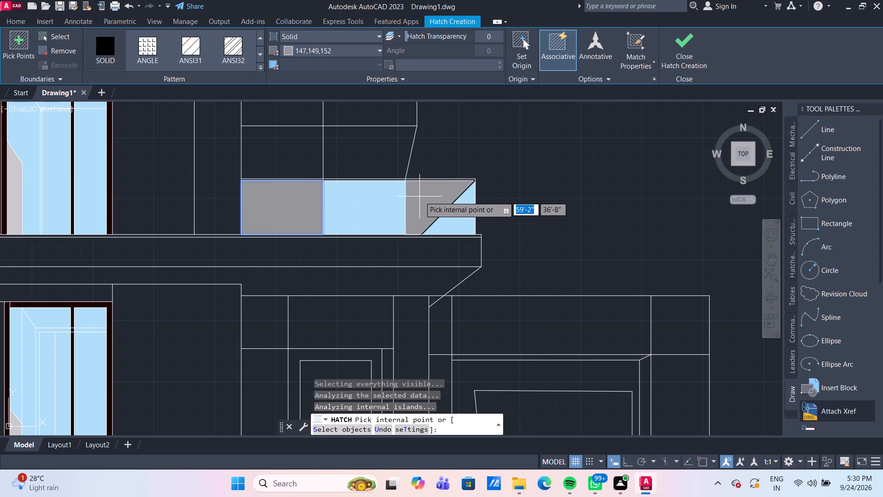
pyautogui.click(420, 196)
pyautogui.press('Return')
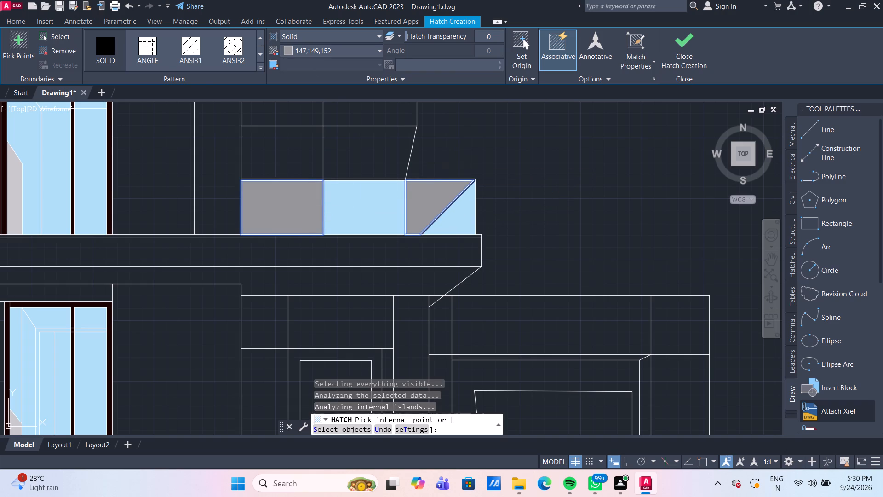
# Hatch the parapet's diagonal band and the adjoining outer part of its top strip with solid dark colour 15,0,0.
pyautogui.scroll(2, 461, 181)
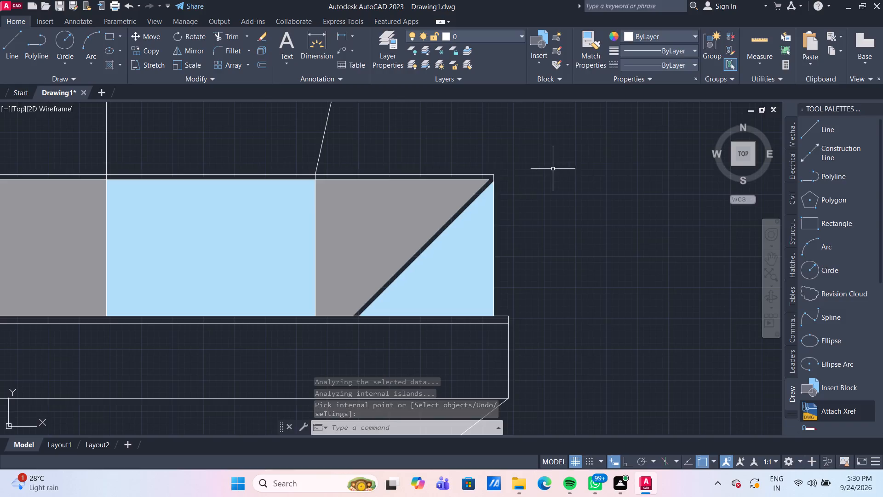
pyautogui.click(110, 67)
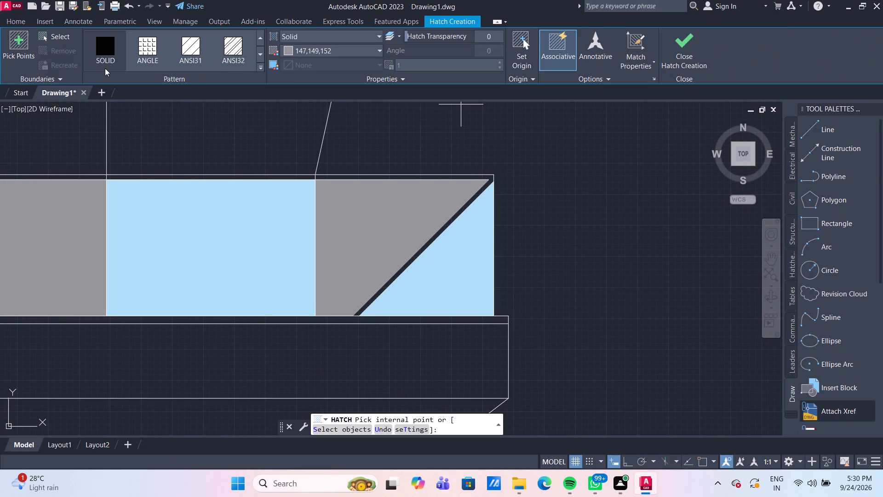
pyautogui.click(354, 52)
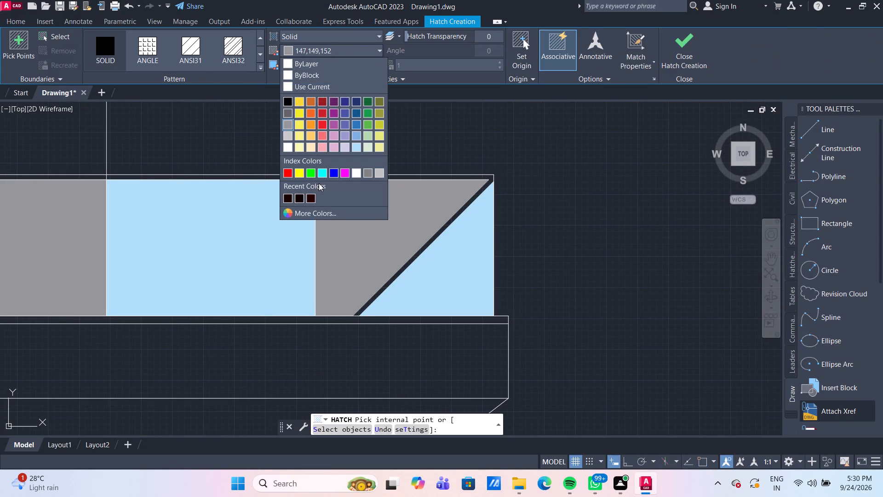
pyautogui.click(302, 200)
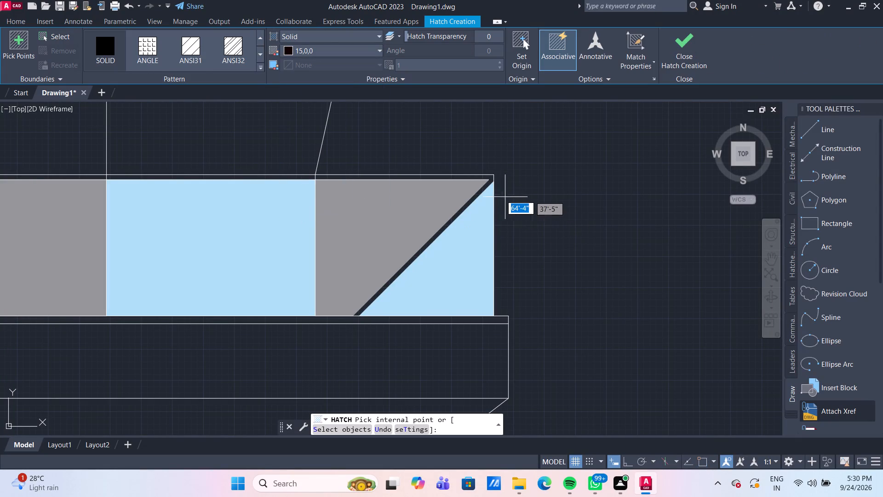
pyautogui.scroll(2, 493, 180)
pyautogui.click(482, 173)
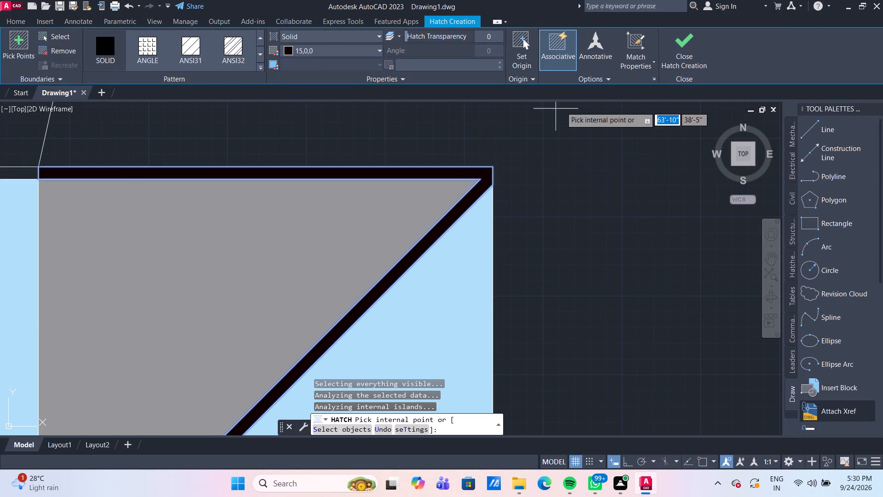
pyautogui.press('Return')
# Examine the hatched parapet corner up close and the surfaces of the whole elevation still without a hatch.
pyautogui.scroll(-3, 571, 106)
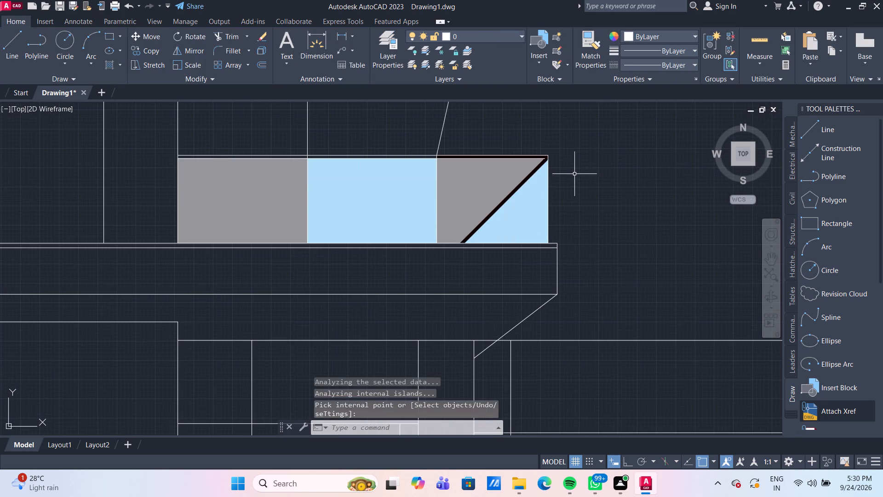
pyautogui.scroll(-2, 577, 175)
pyautogui.scroll(5, 563, 178)
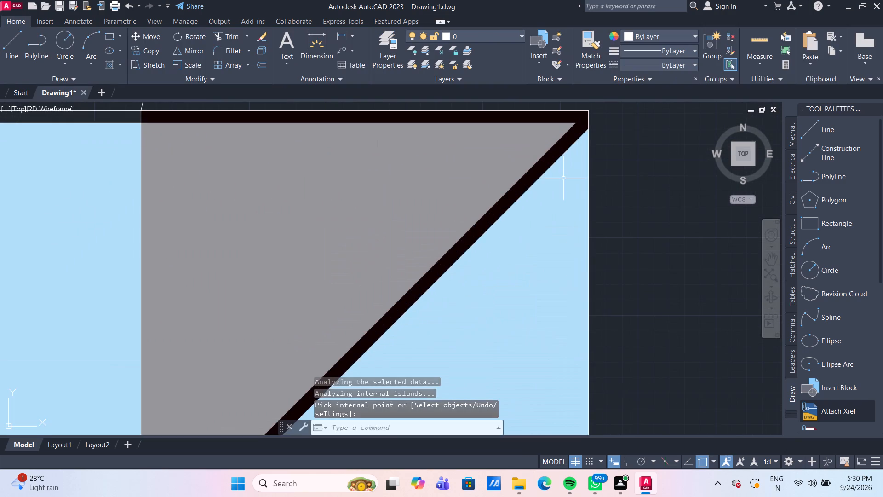
pyautogui.scroll(-5, 563, 178)
pyautogui.scroll(-1, 600, 196)
pyautogui.scroll(3, 580, 178)
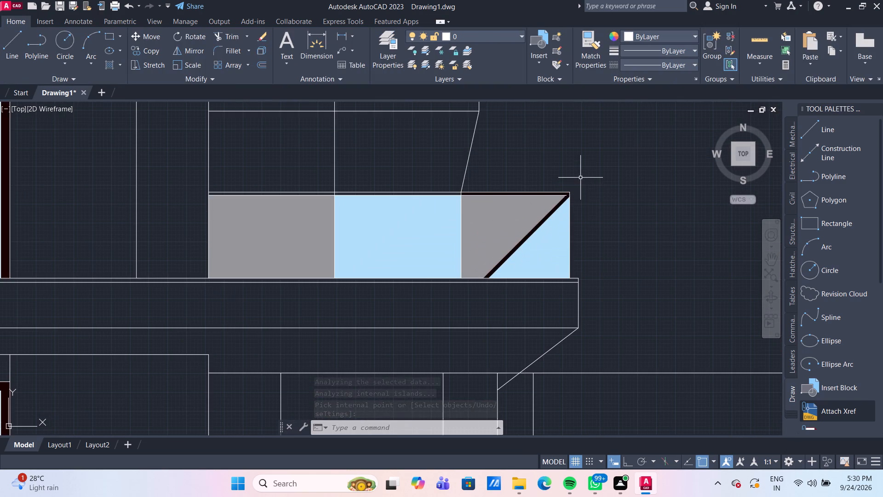
pyautogui.scroll(4, 590, 197)
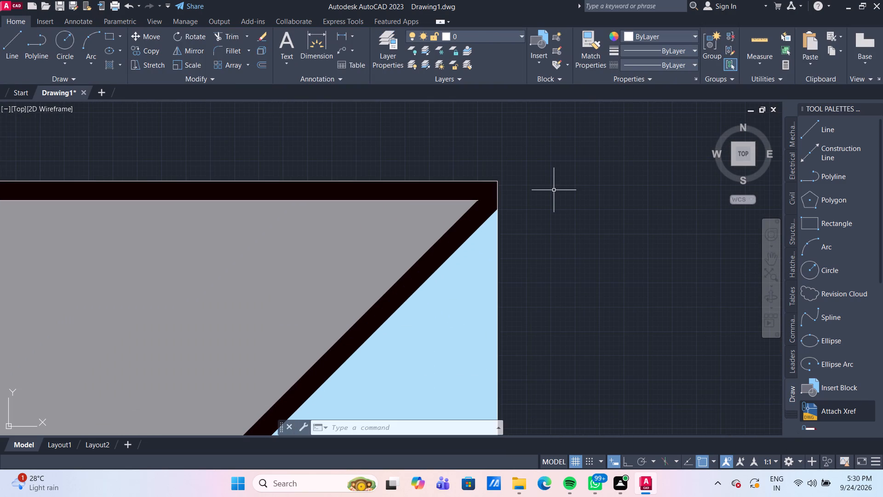
pyautogui.scroll(-3, 554, 190)
pyautogui.moveTo(578, 218); pyautogui.dragTo(579, 218, button='middle')
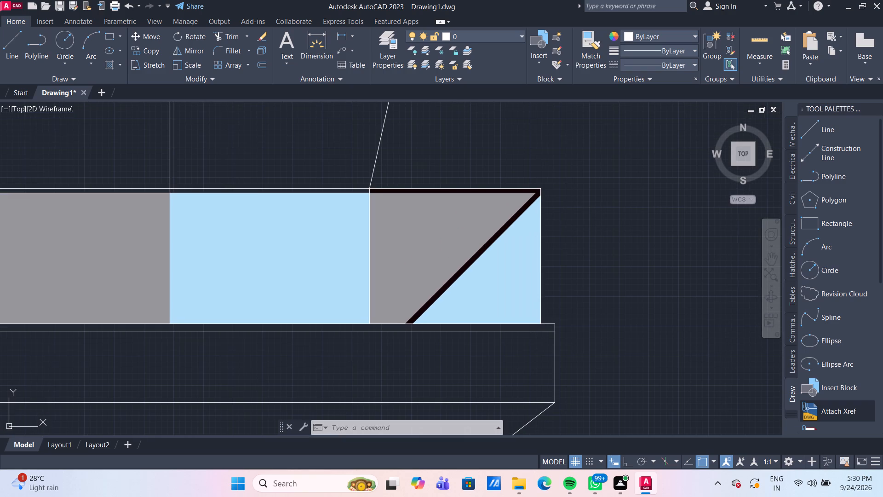
pyautogui.moveTo(579, 218); pyautogui.dragTo(520, 202, button='middle')
pyautogui.scroll(-3, 520, 202)
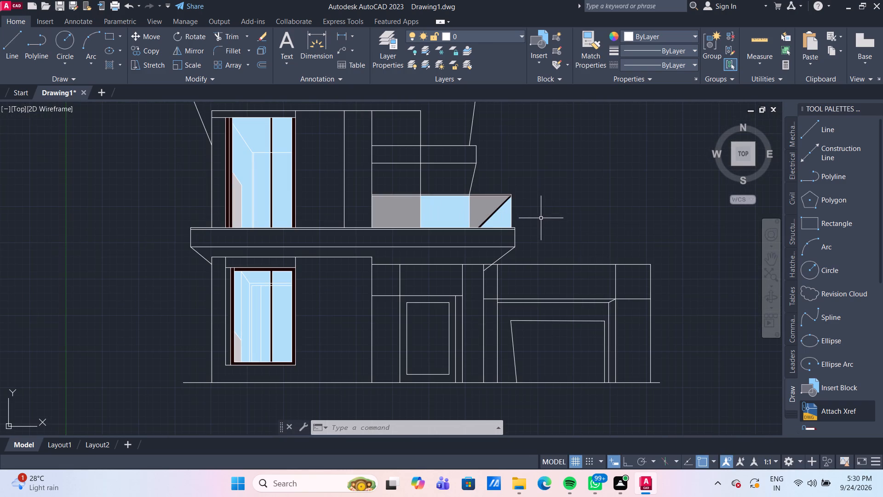
pyautogui.moveTo(541, 219); pyautogui.dragTo(455, 231, button='middle')
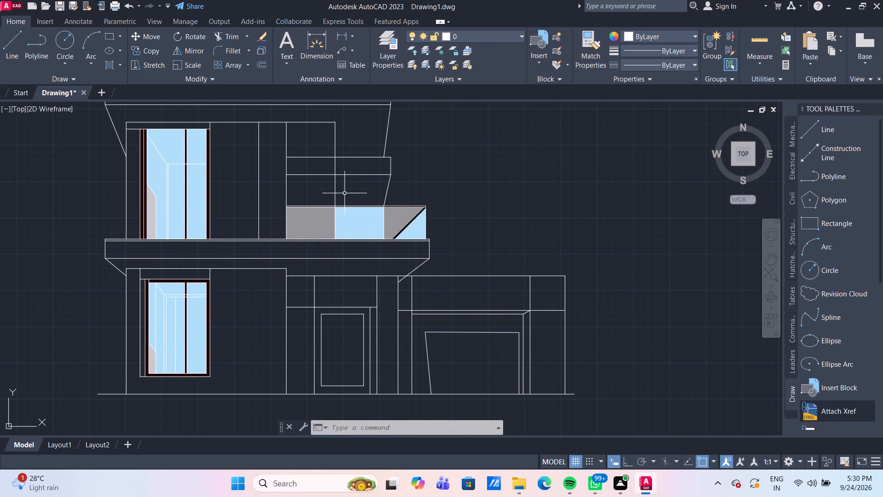
pyautogui.moveTo(351, 189); pyautogui.dragTo(339, 224, button='middle')
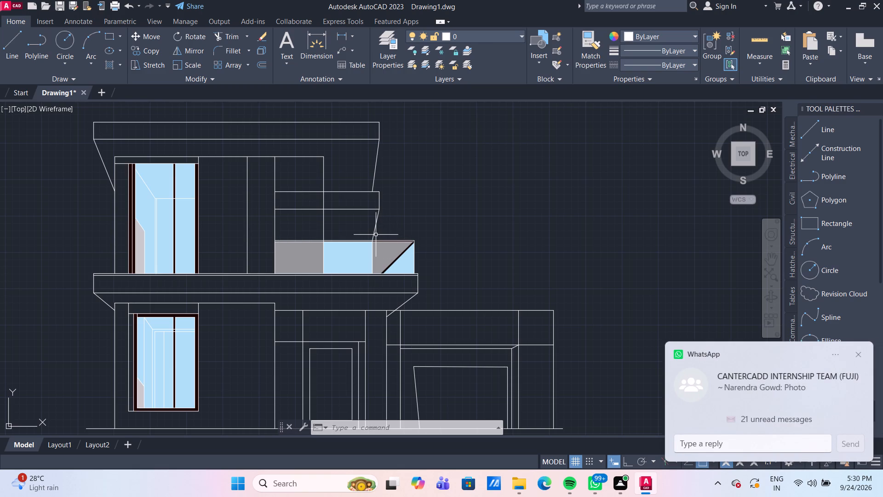
pyautogui.scroll(1, 300, 227)
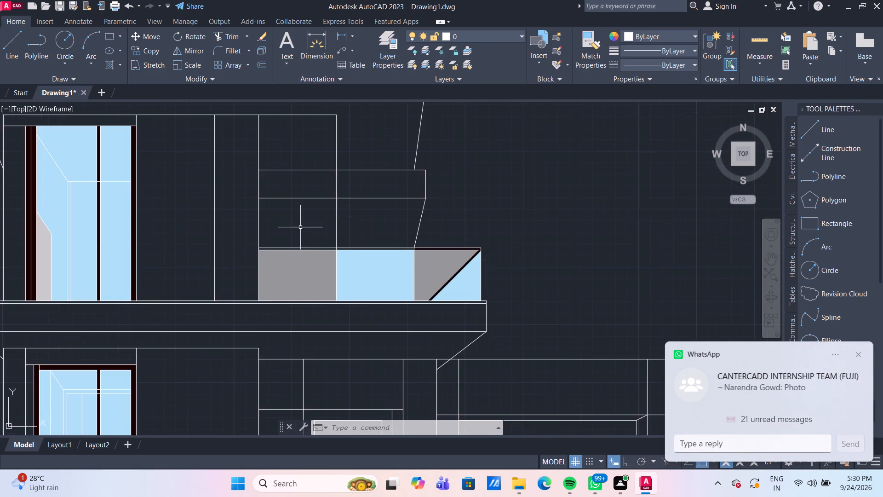
pyautogui.scroll(1, 300, 227)
pyautogui.moveTo(300, 227); pyautogui.dragTo(267, 222, button='middle')
pyautogui.scroll(-2, 267, 222)
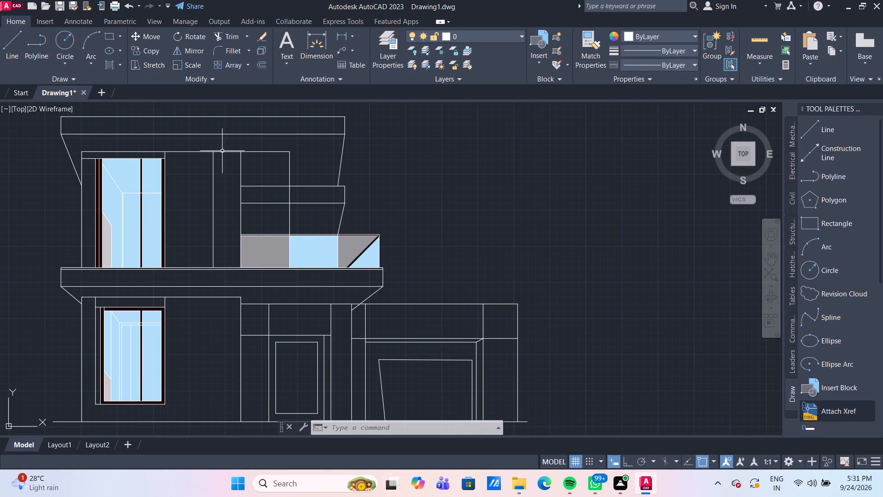
# Hatch the wall area directly above the parapet's grey inner panel with solid dark brown, index colour 47.
pyautogui.click(113, 65)
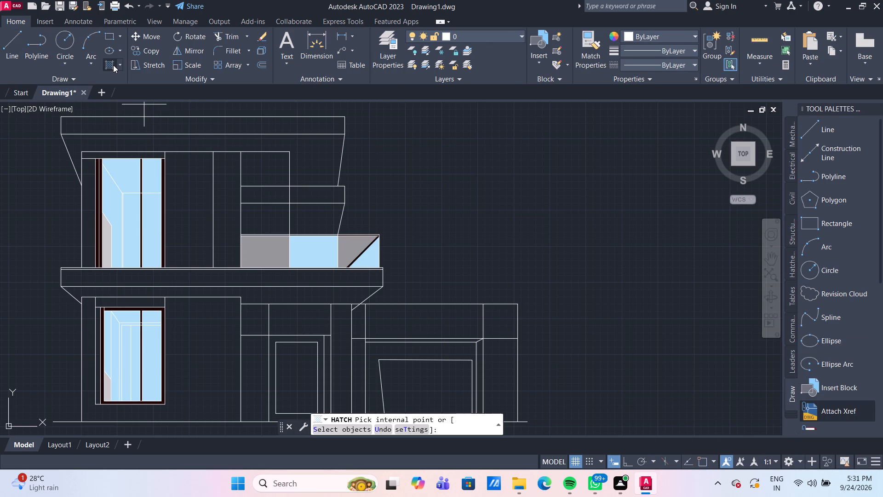
pyautogui.click(310, 48)
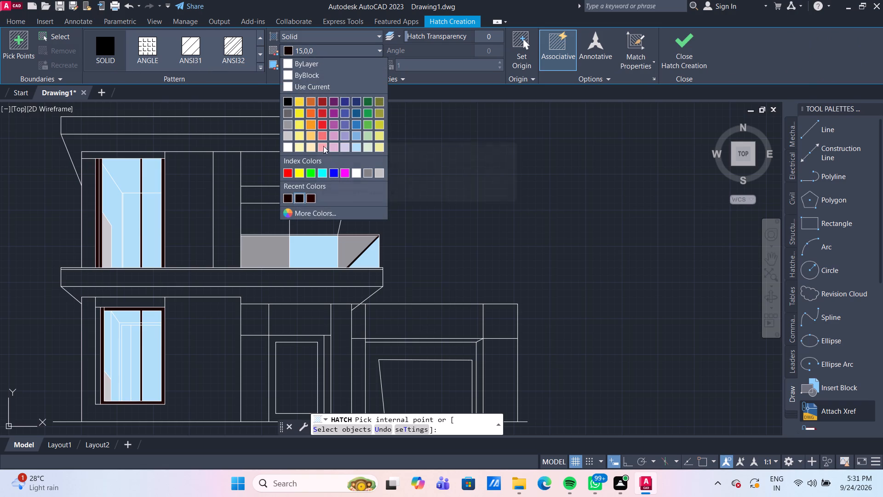
pyautogui.click(322, 211)
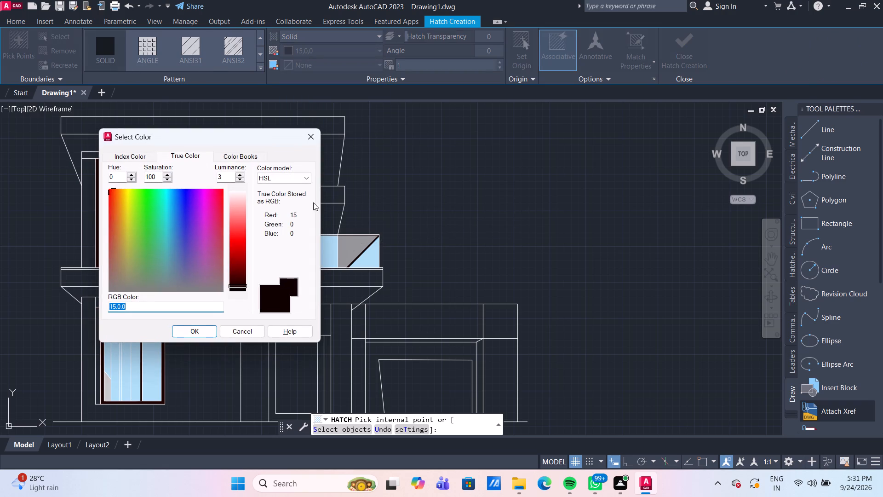
pyautogui.click(136, 158)
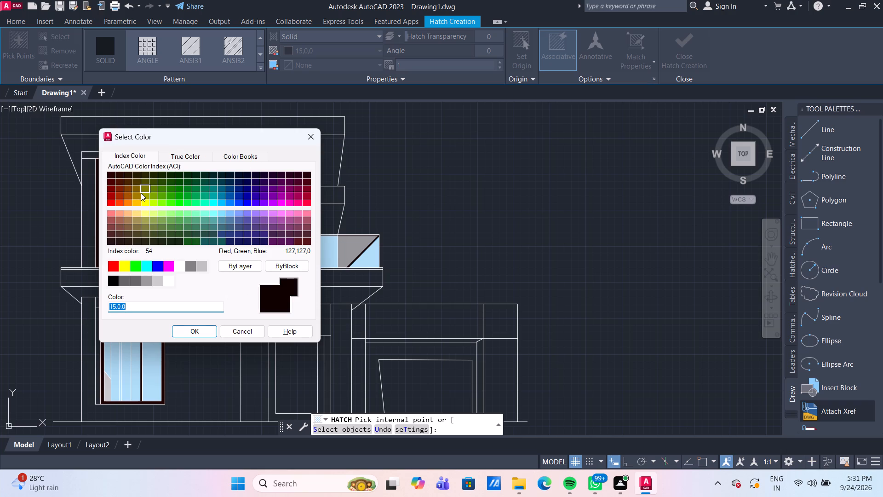
pyautogui.click(137, 219)
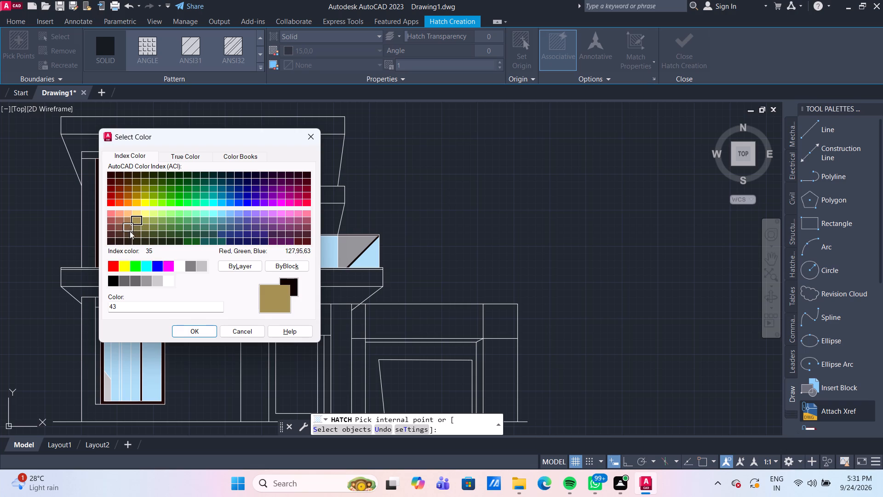
pyautogui.click(138, 232)
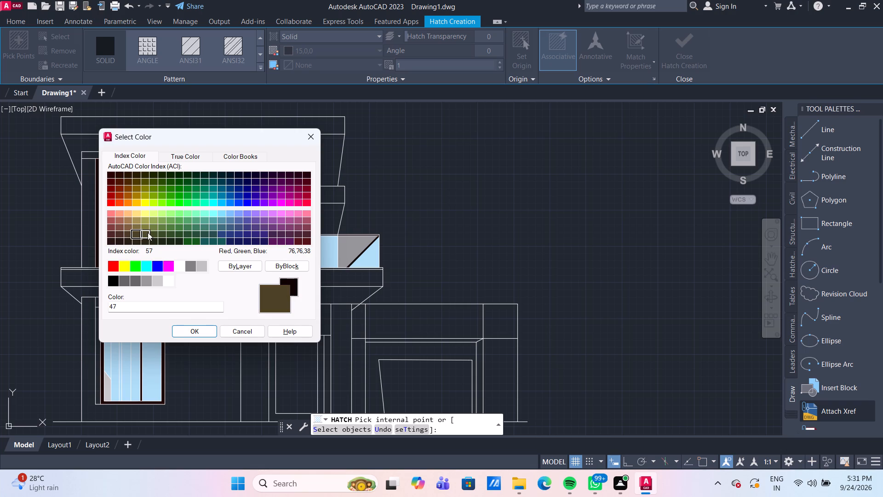
pyautogui.click(149, 232)
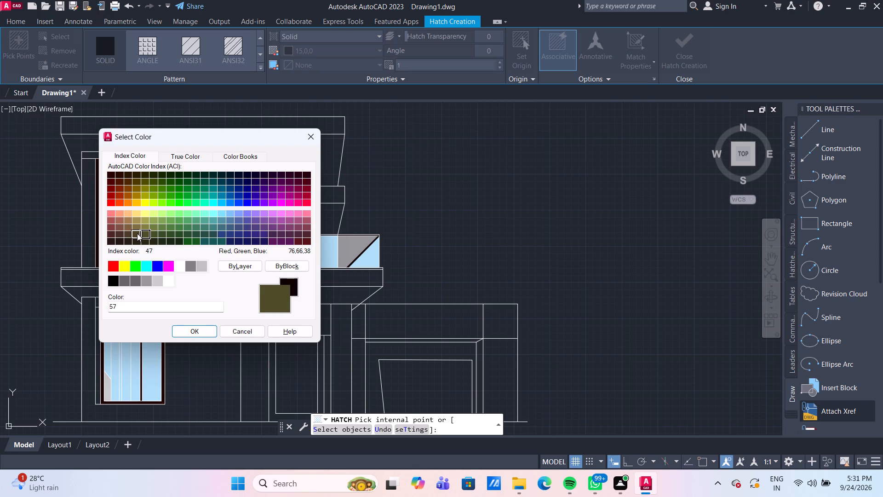
pyautogui.click(137, 233)
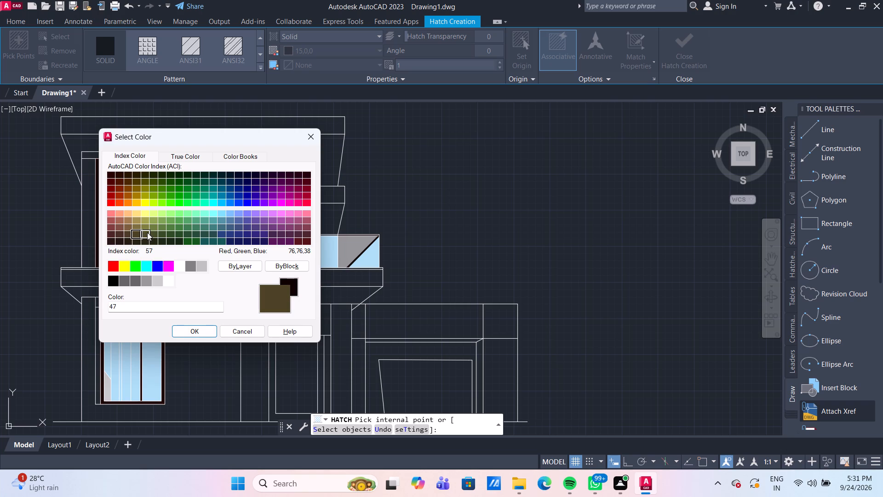
pyautogui.click(147, 232)
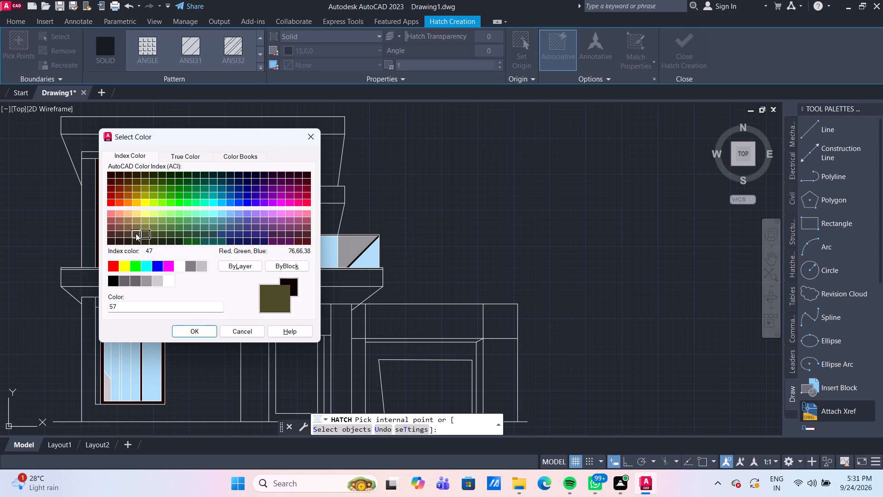
pyautogui.click(136, 233)
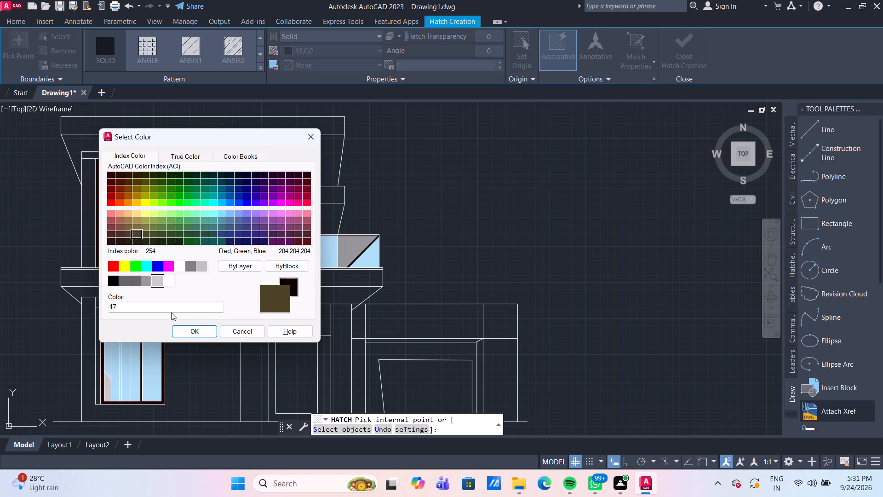
pyautogui.click(195, 334)
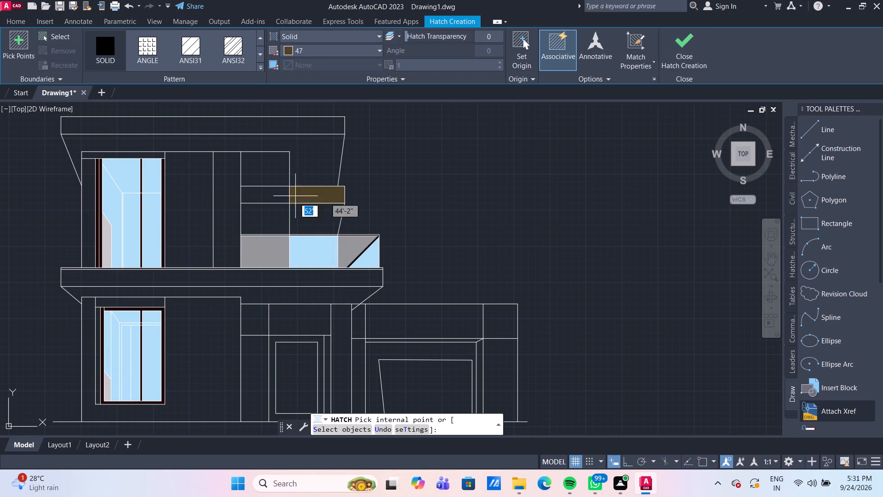
pyautogui.click(266, 221)
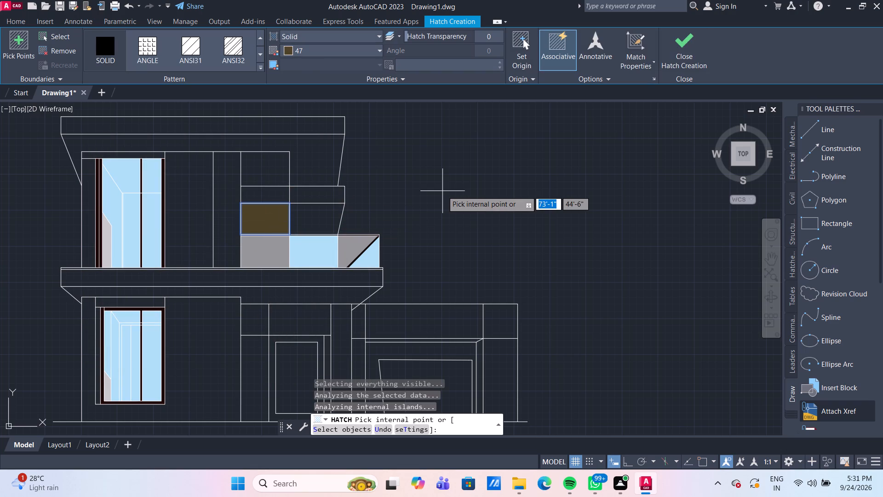
pyautogui.press('Return')
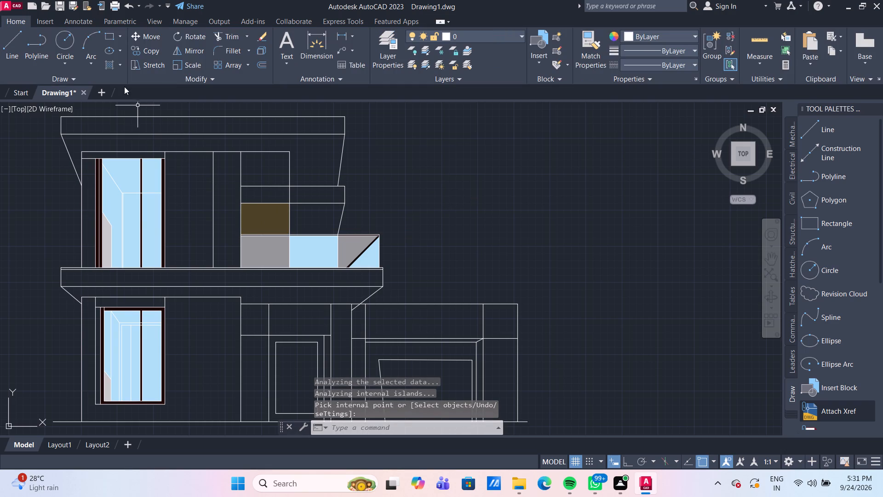
# Hatch the inner part of the canopy band above that brown wall area with solid brown, index colour 37.
pyautogui.click(107, 62)
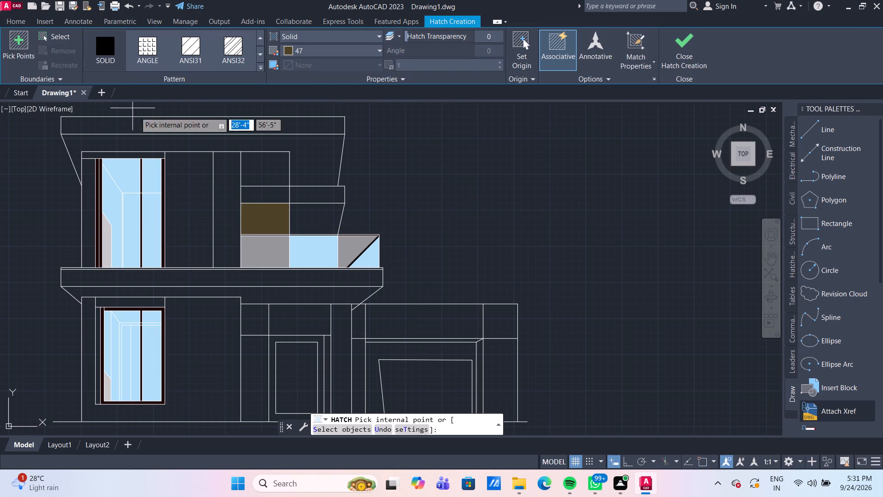
pyautogui.click(328, 50)
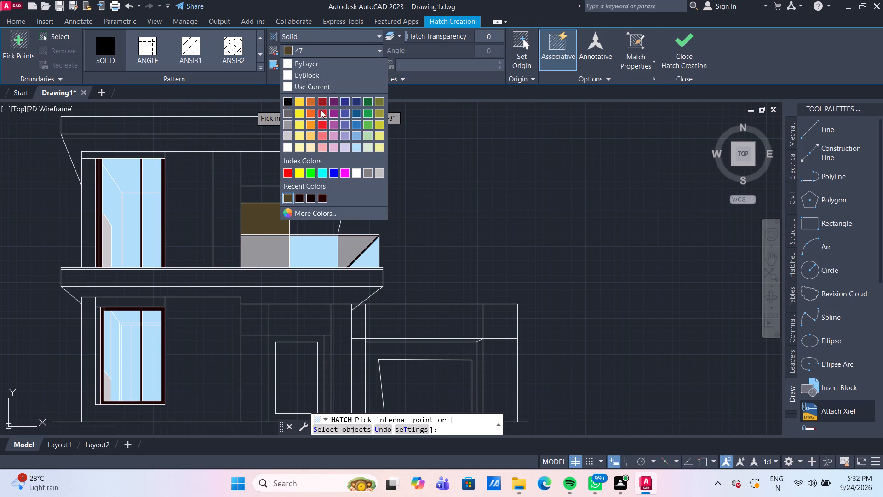
pyautogui.click(303, 213)
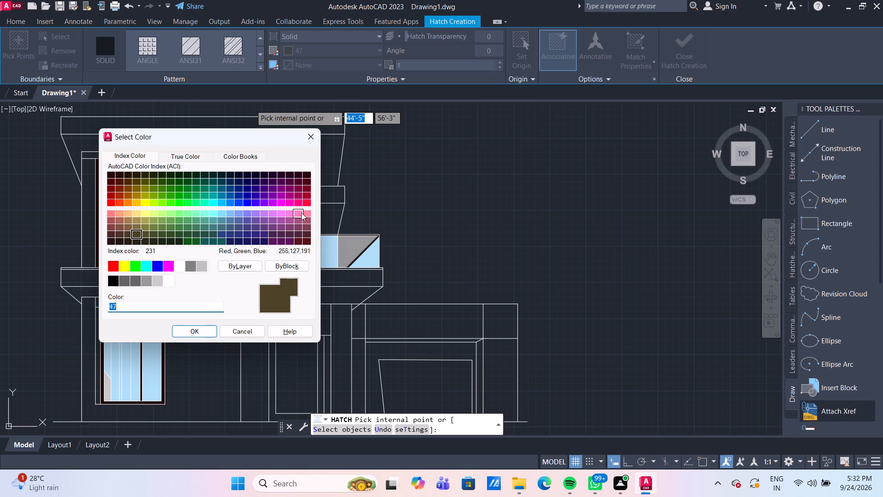
pyautogui.click(127, 233)
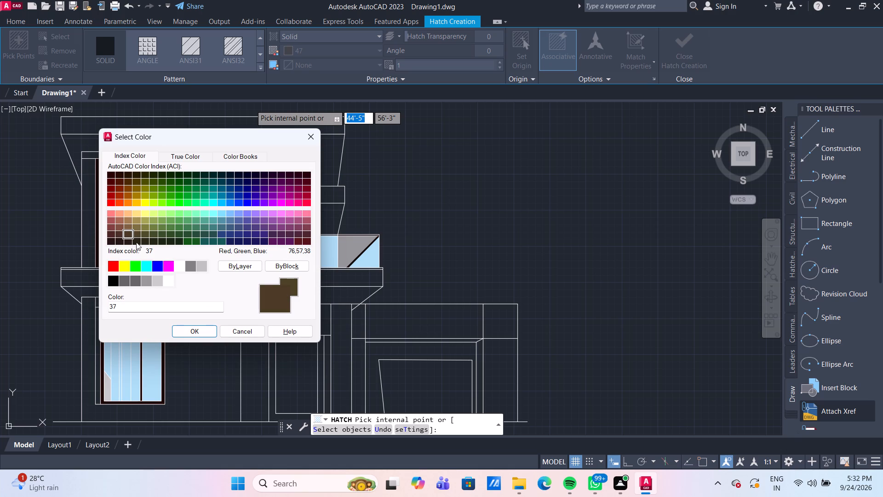
pyautogui.click(193, 332)
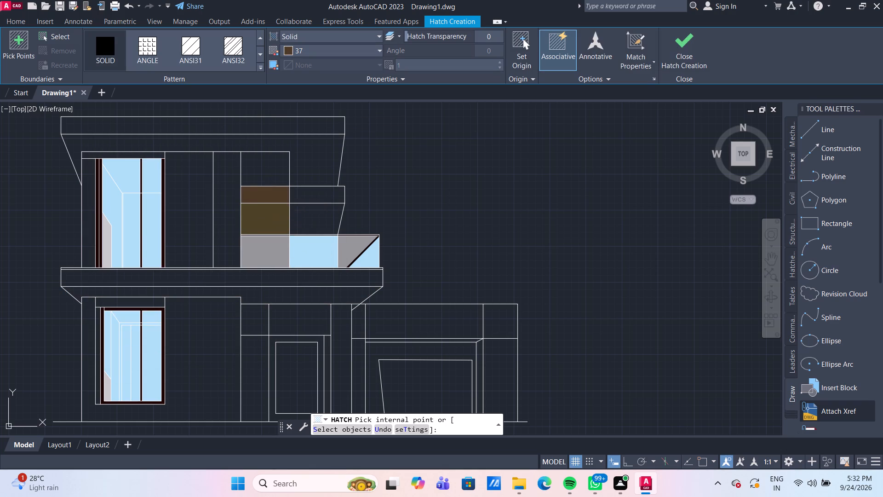
pyautogui.click(269, 196)
pyautogui.press('Return')
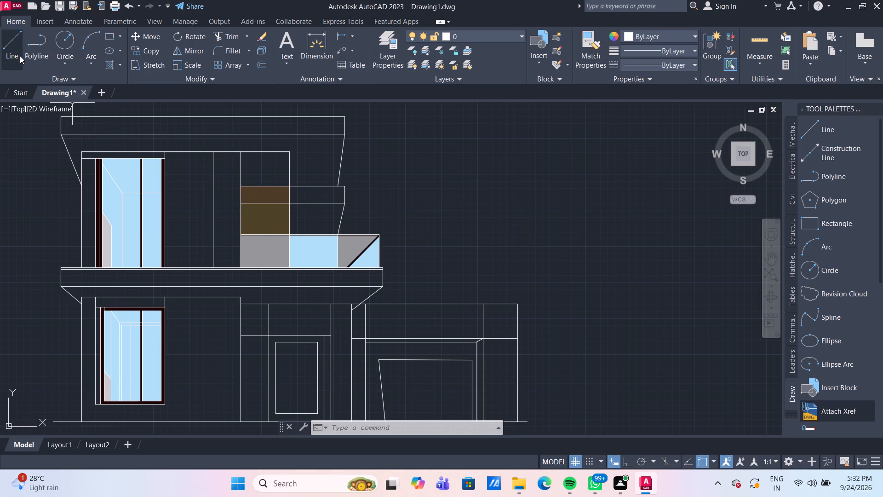
# Set the colour for a new solid hatch to orange, true colour 214,107,0.
pyautogui.click(114, 68)
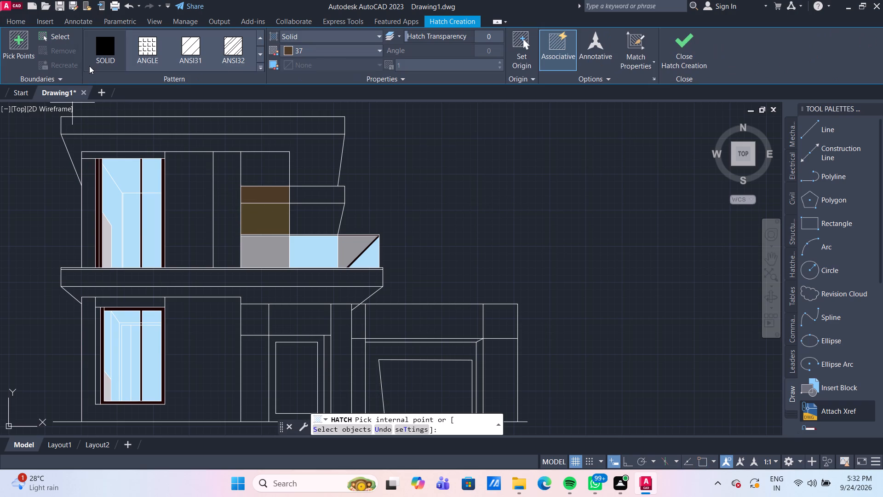
pyautogui.click(350, 50)
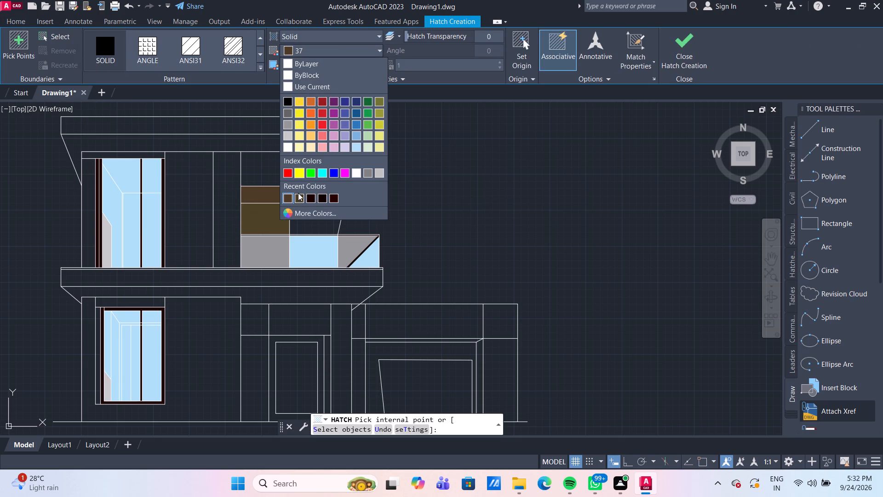
pyautogui.click(298, 211)
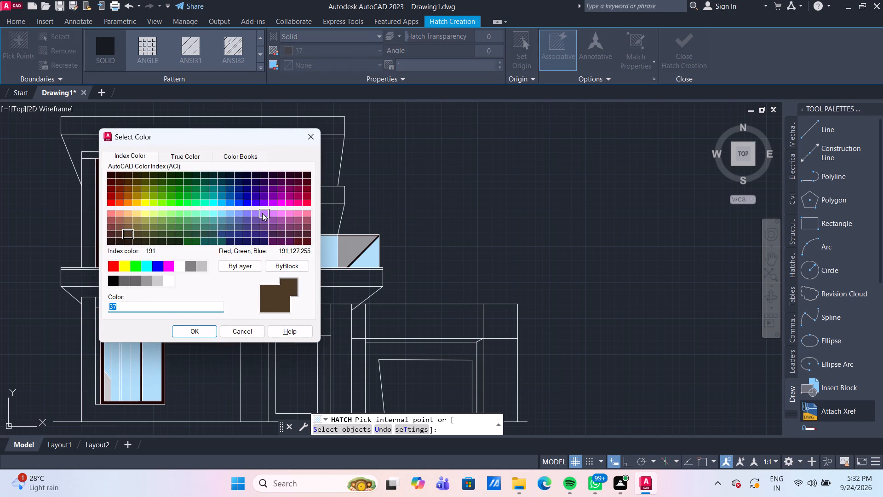
pyautogui.click(137, 202)
pyautogui.click(127, 202)
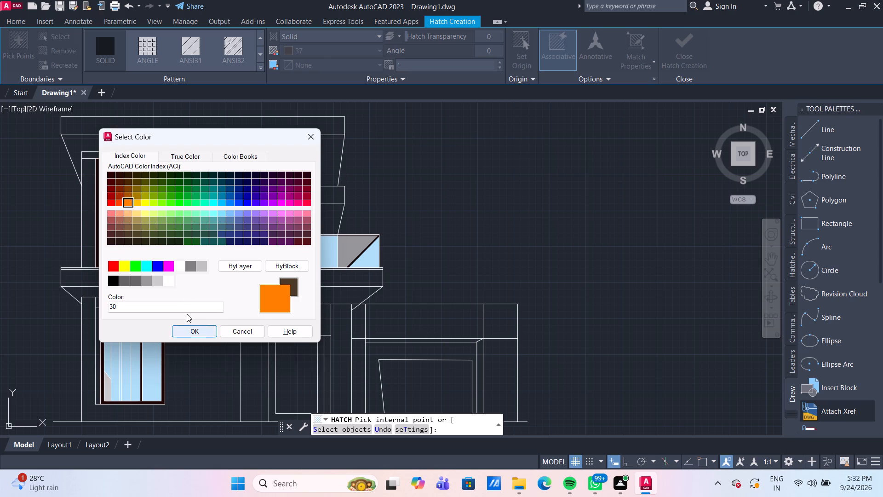
pyautogui.click(183, 154)
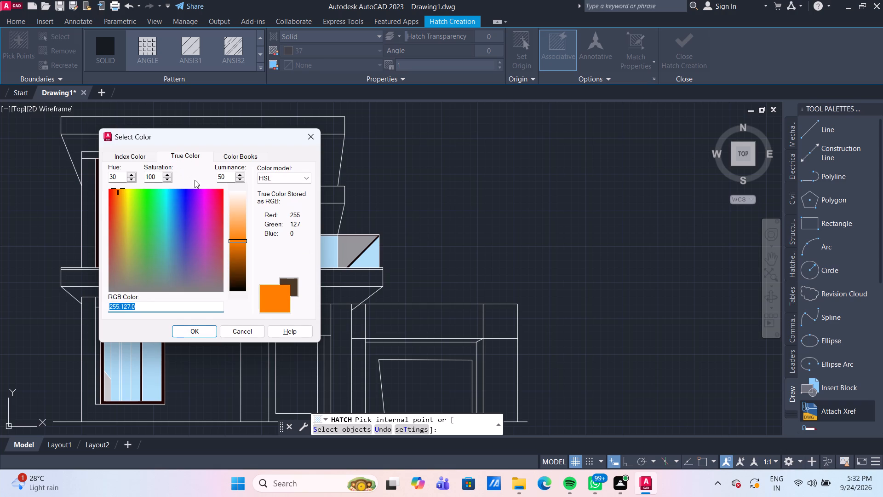
pyautogui.moveTo(235, 239); pyautogui.dragTo(235, 246)
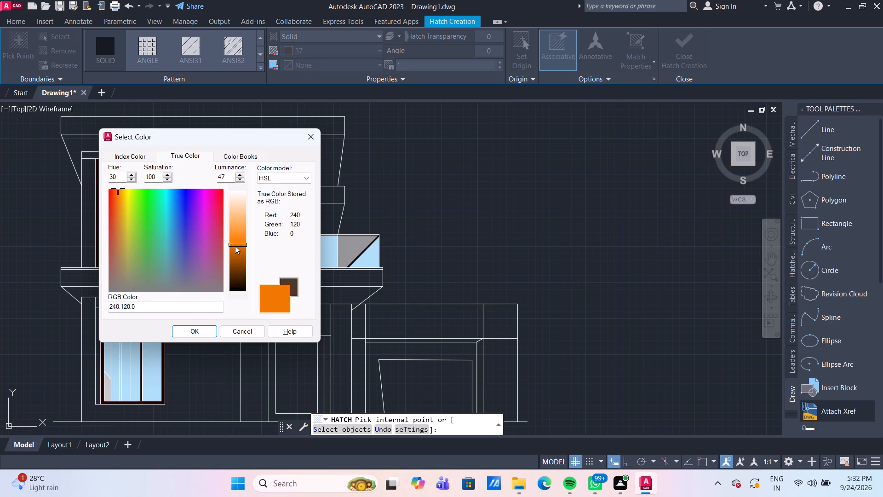
pyautogui.moveTo(235, 246); pyautogui.dragTo(237, 247)
pyautogui.moveTo(237, 247); pyautogui.dragTo(232, 226)
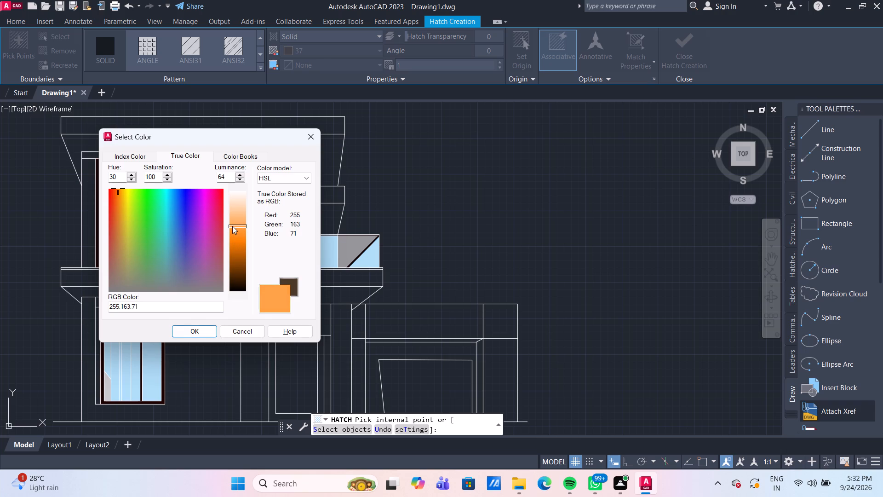
pyautogui.moveTo(232, 226); pyautogui.dragTo(232, 224)
pyautogui.moveTo(232, 224); pyautogui.dragTo(237, 232)
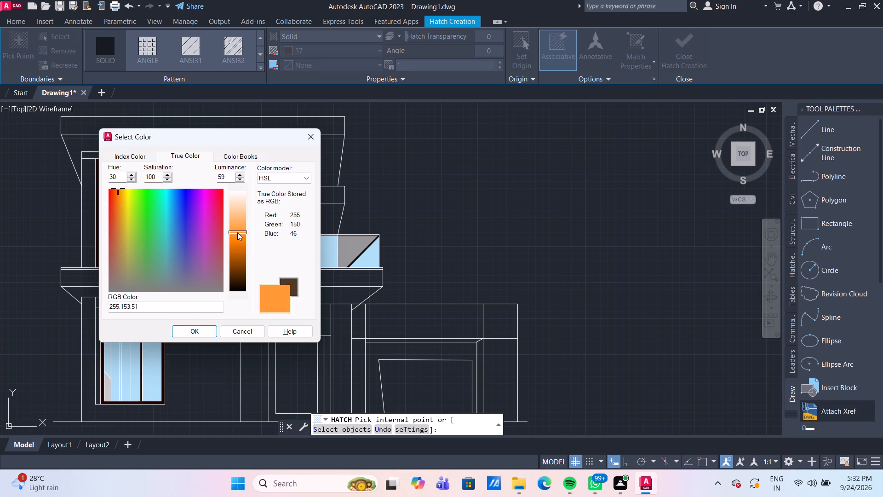
pyautogui.moveTo(237, 232); pyautogui.dragTo(235, 229)
pyautogui.moveTo(234, 228); pyautogui.dragTo(246, 261)
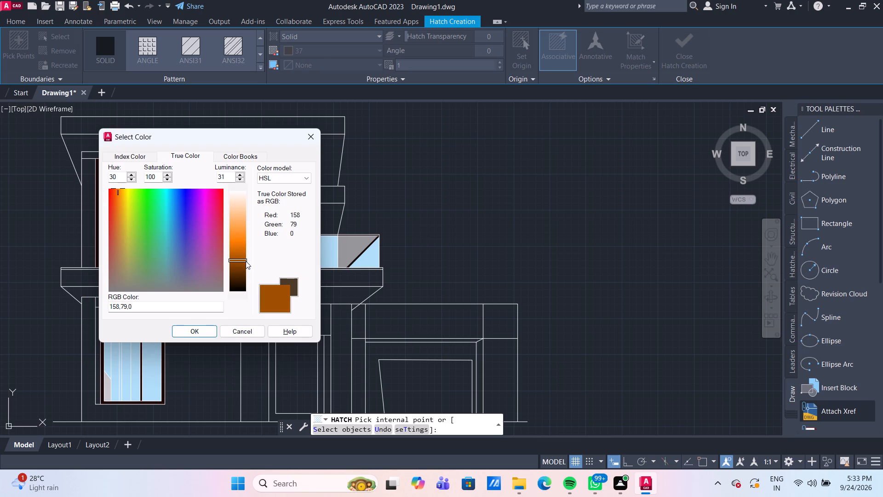
pyautogui.moveTo(246, 261); pyautogui.dragTo(241, 255)
pyautogui.moveTo(241, 255); pyautogui.dragTo(238, 249)
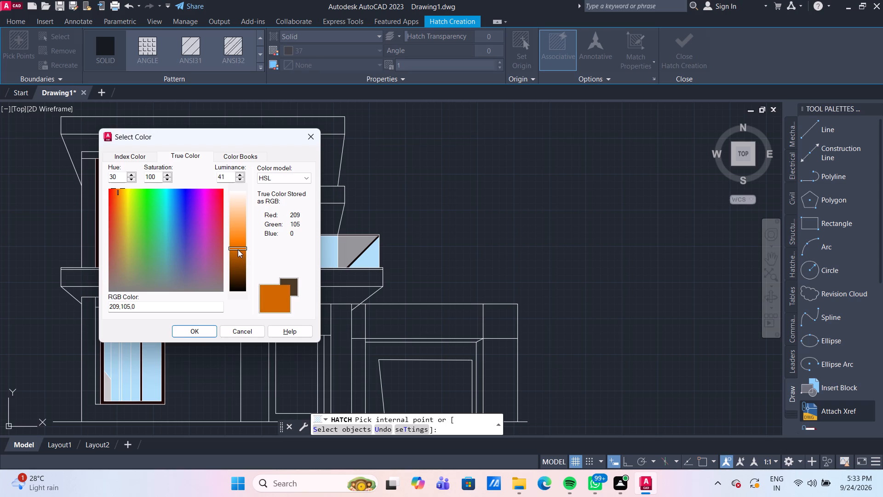
pyautogui.moveTo(238, 249); pyautogui.dragTo(238, 249)
pyautogui.click(200, 330)
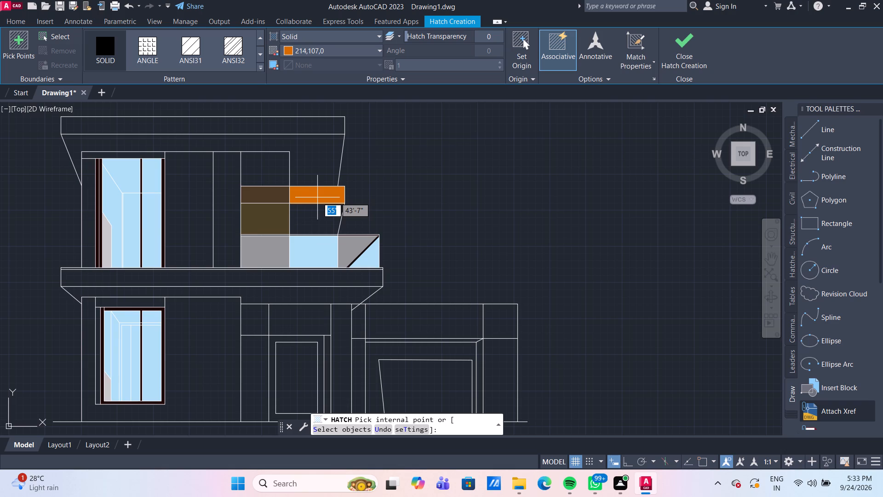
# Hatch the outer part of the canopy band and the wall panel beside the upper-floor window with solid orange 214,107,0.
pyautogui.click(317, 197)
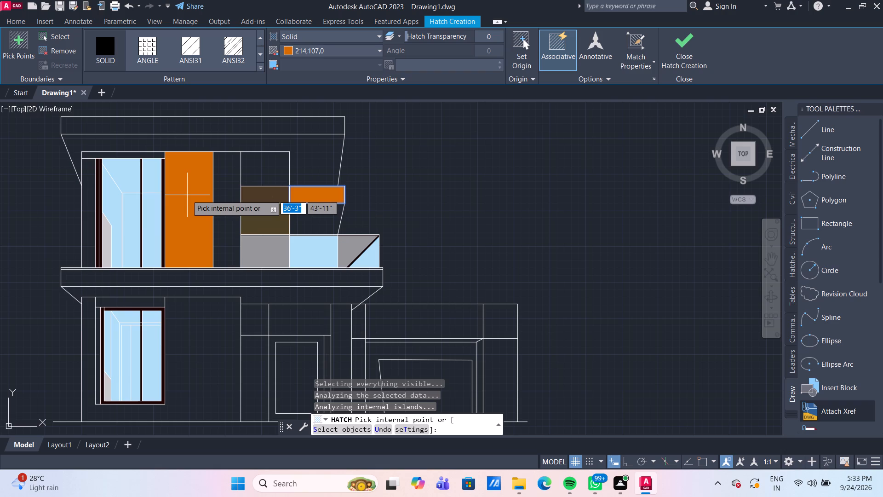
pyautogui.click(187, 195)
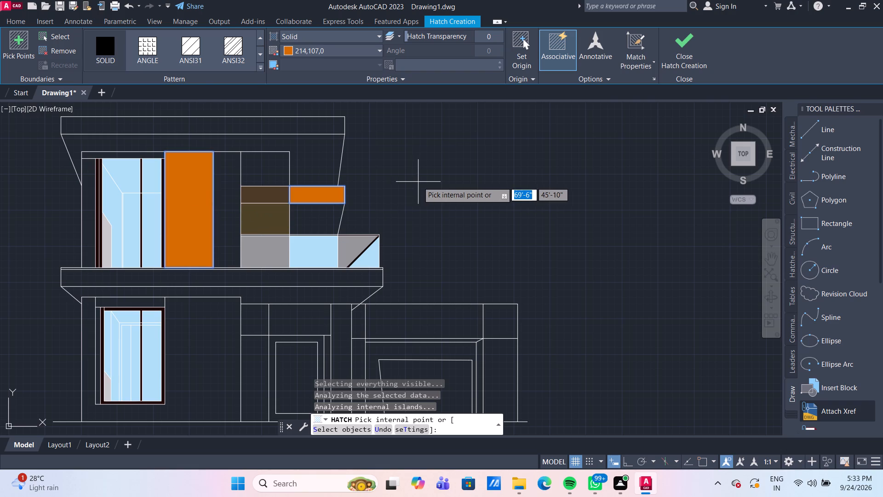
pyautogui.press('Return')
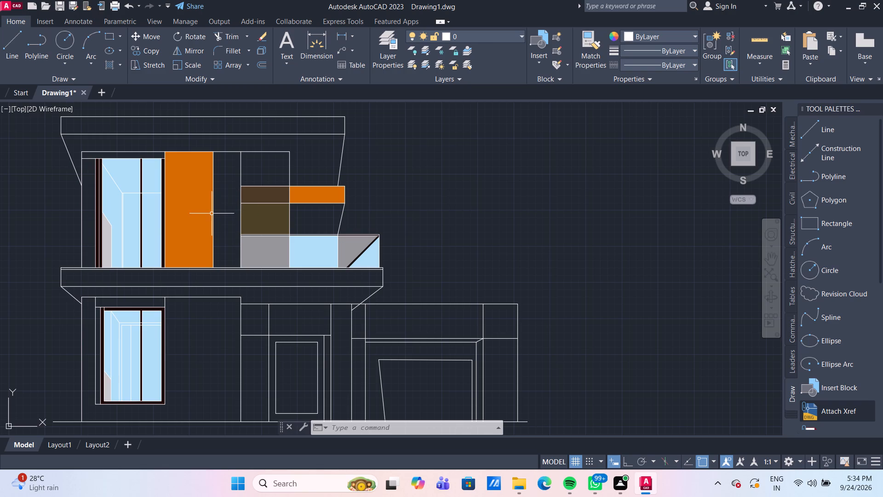
# Draw mid-height horizontal lines across the narrow upper wall strip, about 4' long, and across the adjoining orange panel, 7' long.
pyautogui.click(13, 54)
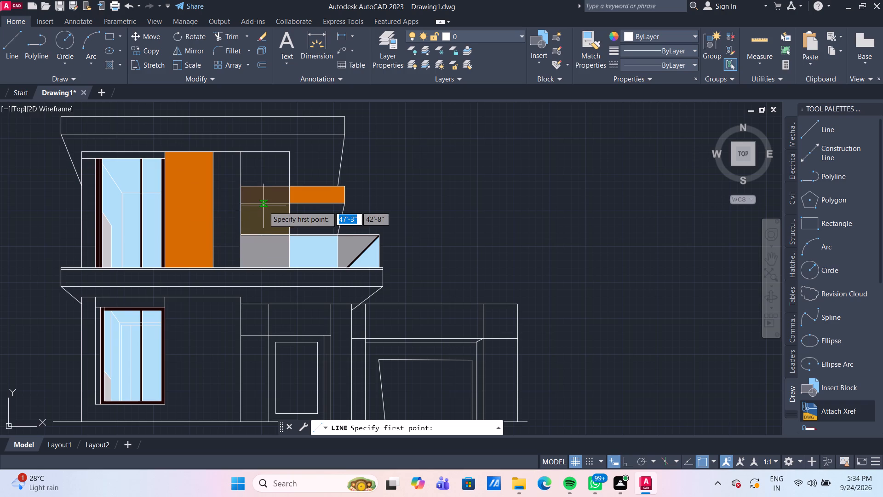
pyautogui.click(240, 216)
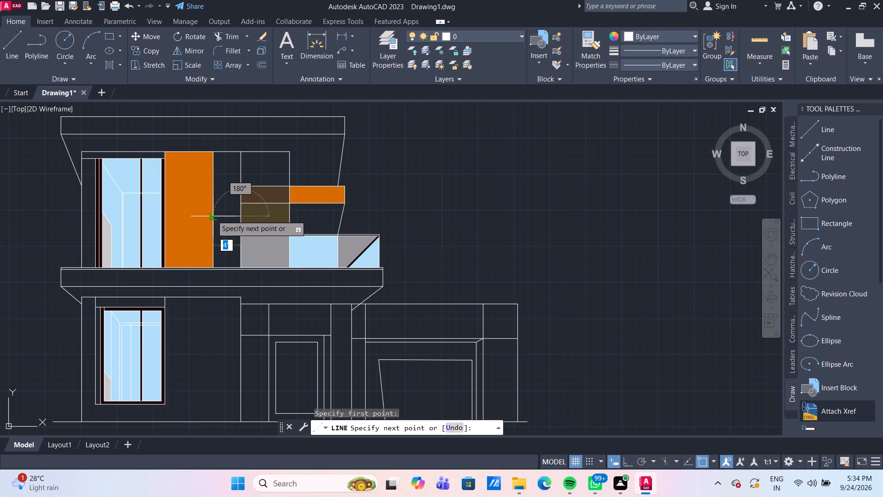
pyautogui.click(212, 215)
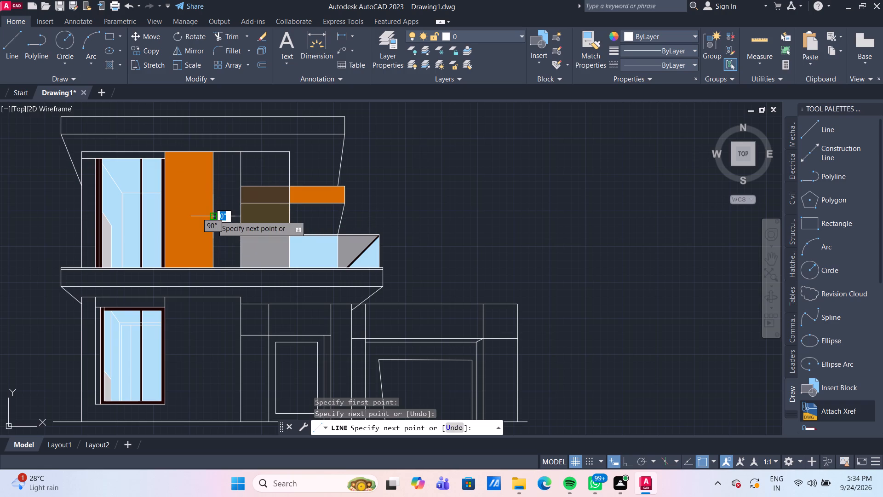
pyautogui.press('Return')
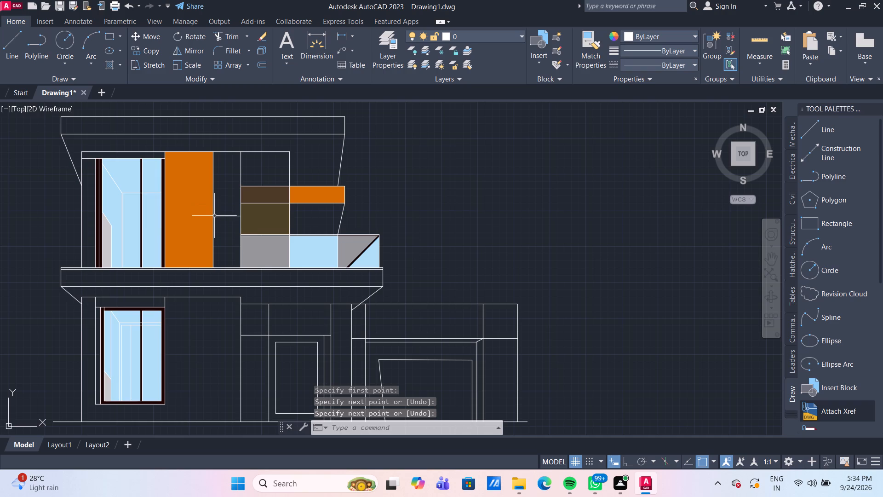
pyautogui.click(9, 60)
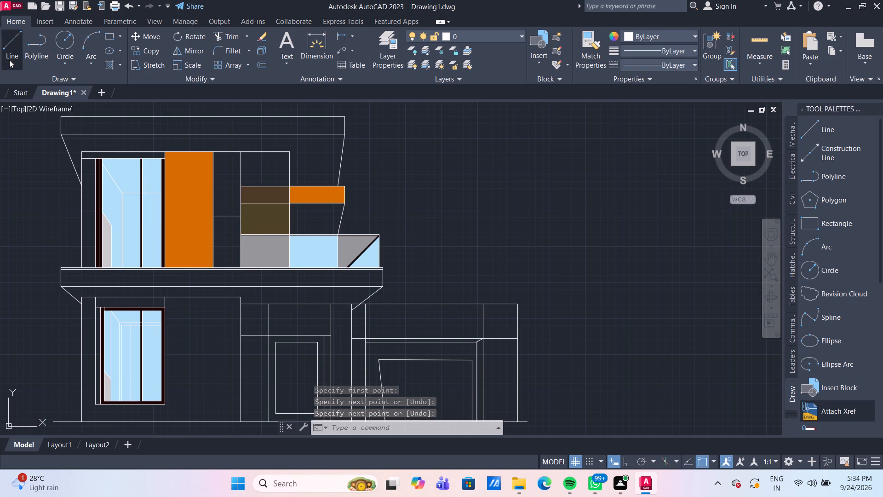
pyautogui.click(213, 215)
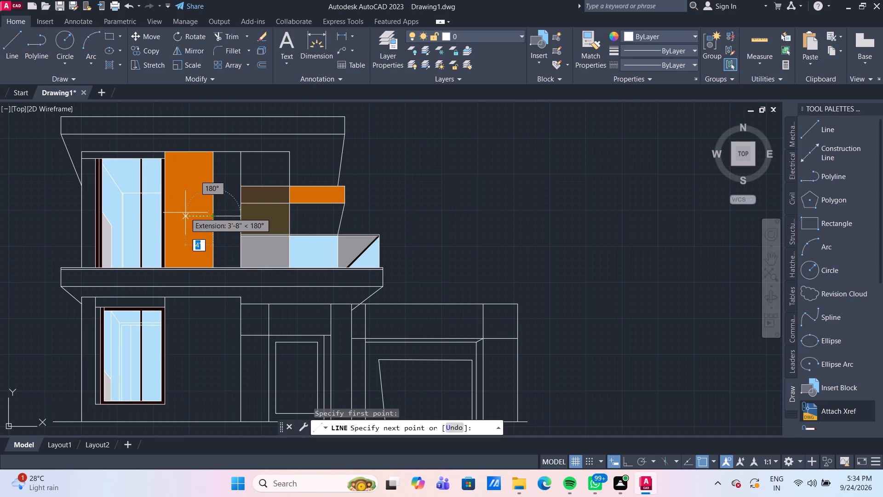
pyautogui.click(164, 214)
pyautogui.press('Return')
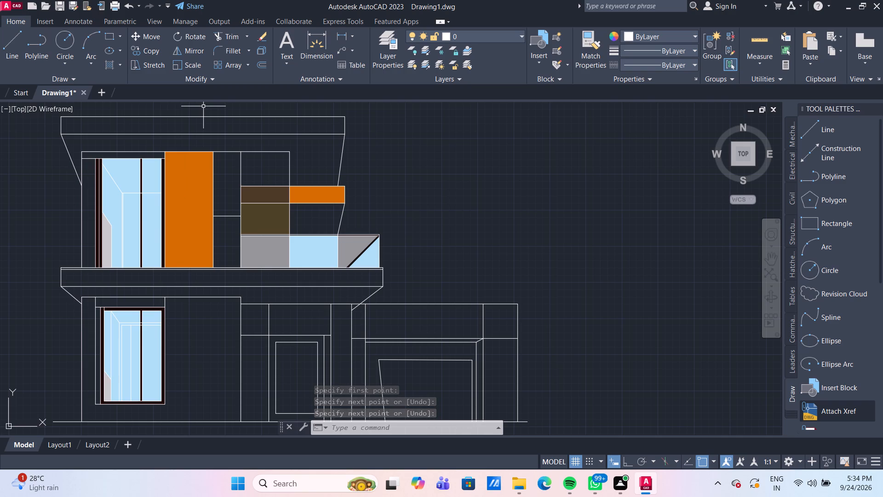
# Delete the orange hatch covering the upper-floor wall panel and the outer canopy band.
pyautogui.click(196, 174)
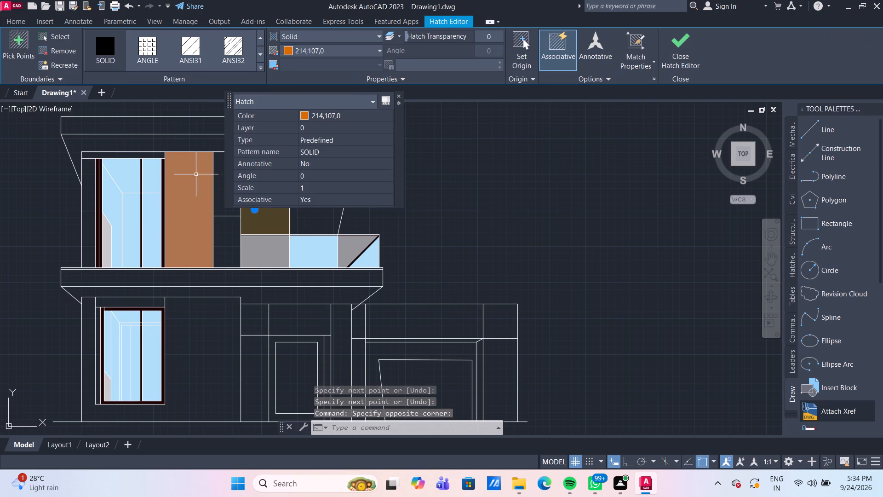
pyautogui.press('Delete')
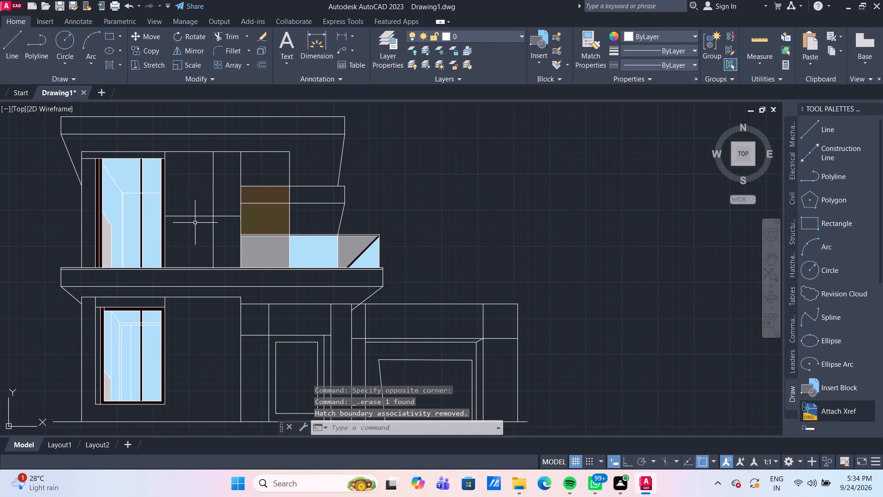
# Move the horizontal line across the panel beside the upper-floor window up by about 1'-11".
pyautogui.click(193, 217)
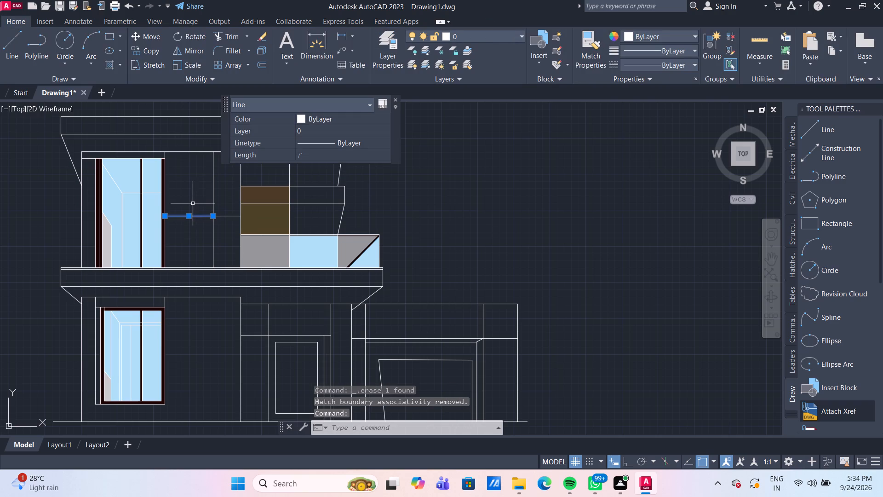
pyautogui.press('m')
pyautogui.press('Return')
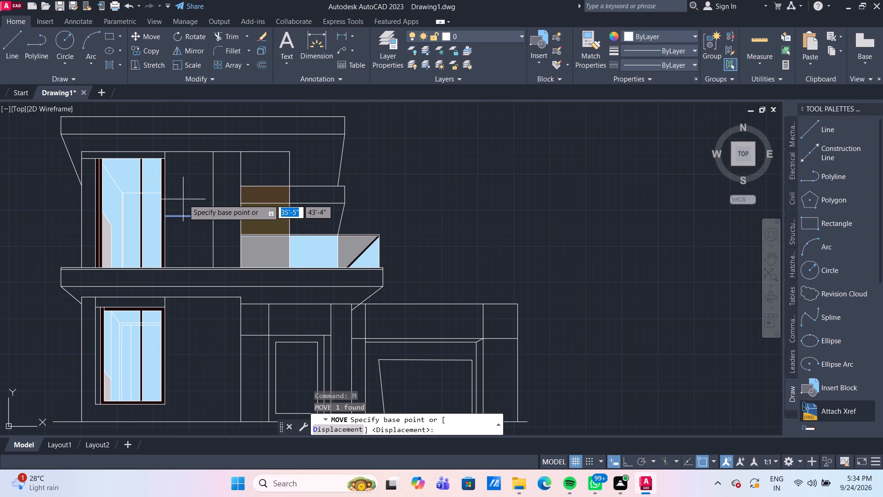
pyautogui.click(211, 216)
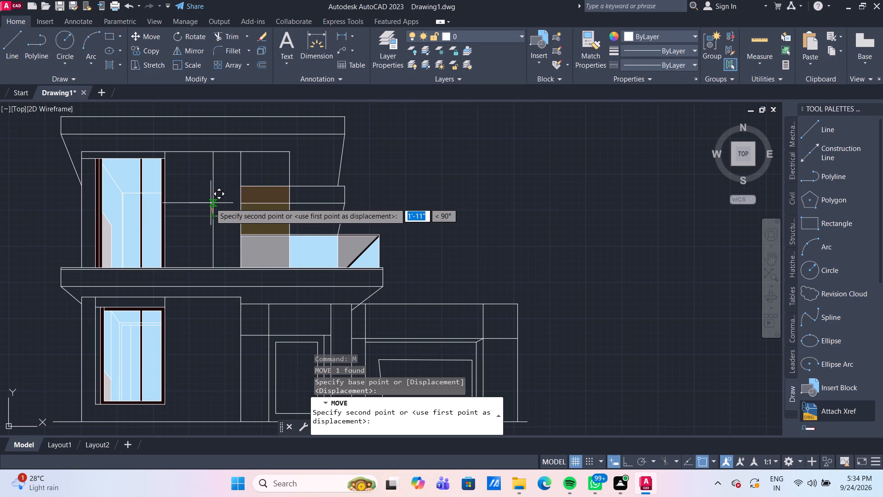
pyautogui.click(209, 202)
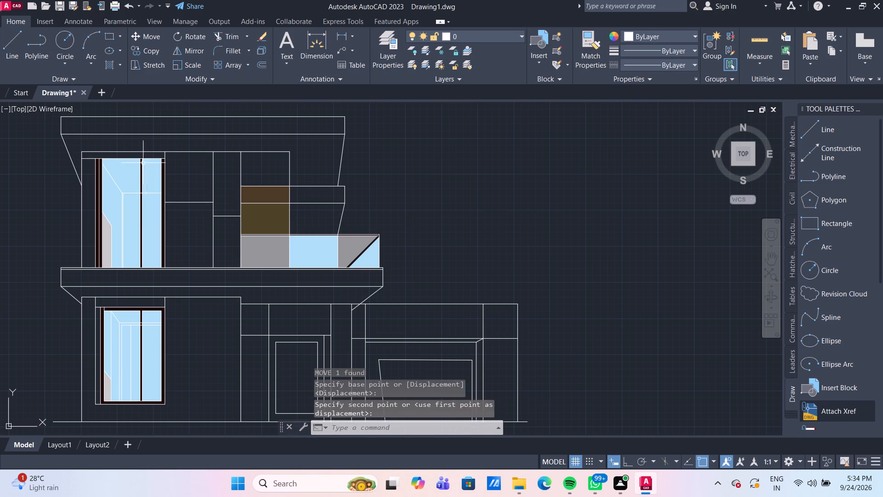
# Hatch the outer part of the canopy band and the lower part of the wall panel beside the upper-floor window with solid orange 214,107,0.
pyautogui.click(109, 63)
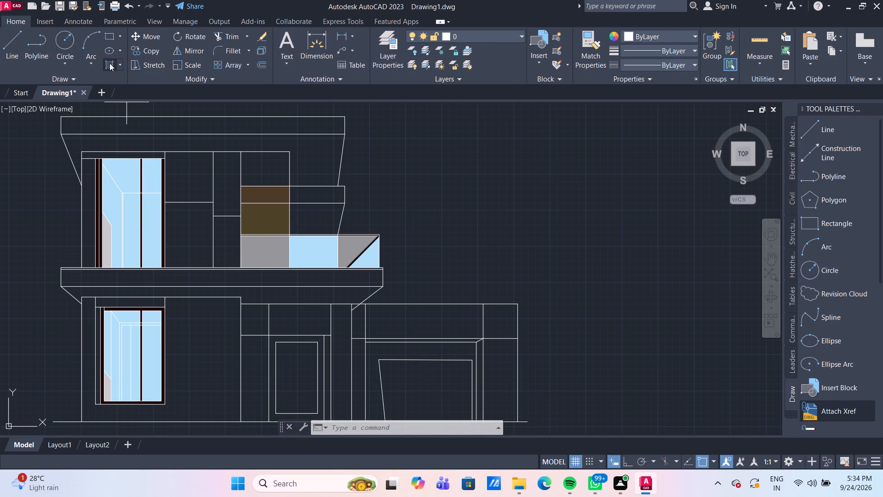
pyautogui.click(325, 47)
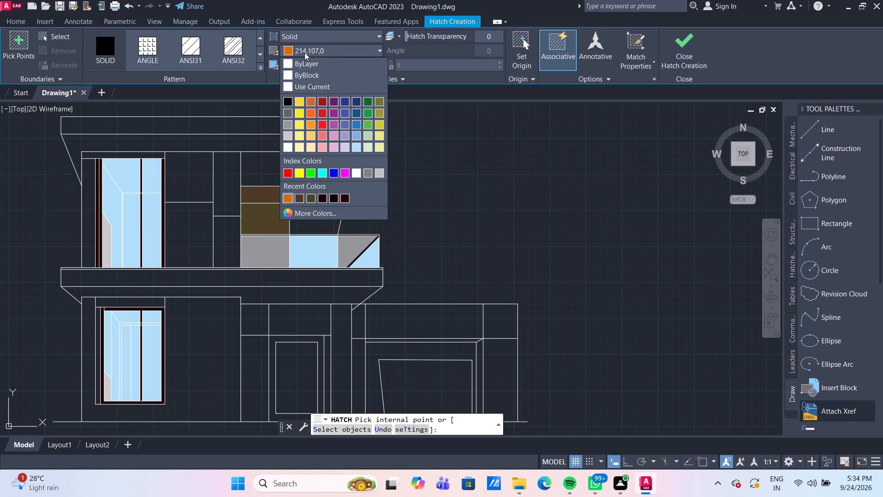
pyautogui.click(290, 198)
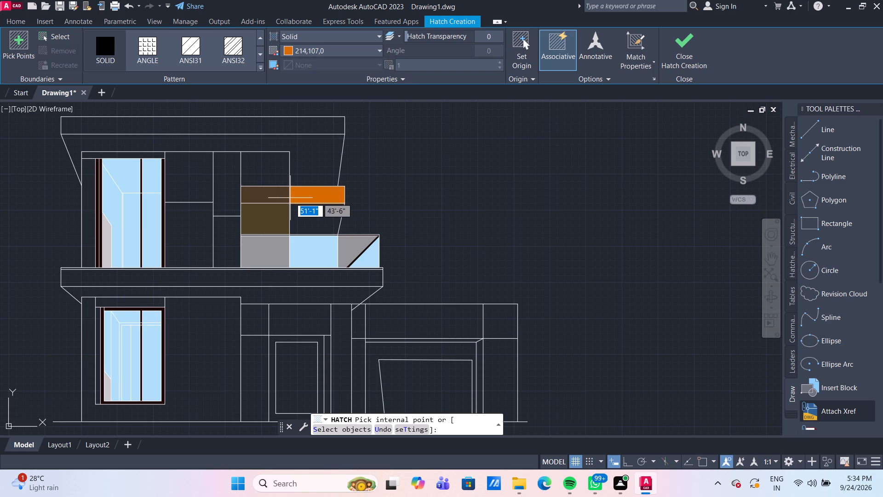
pyautogui.click(317, 199)
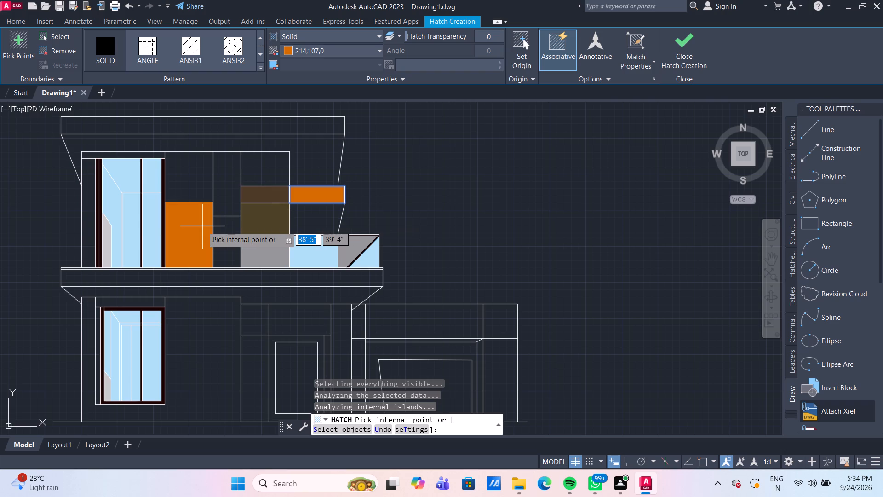
pyautogui.click(202, 226)
pyautogui.press('Return')
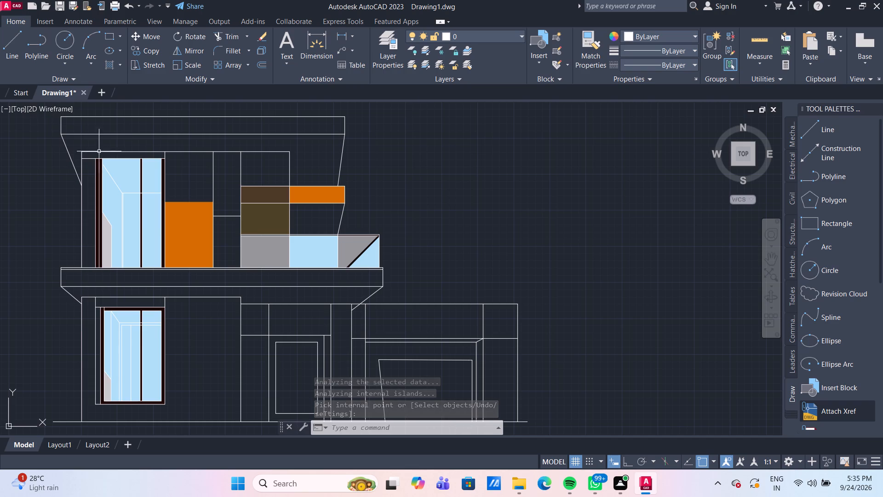
# Hatch the upper part of the panel beside the window and the lower part of the narrow wall strip with solid colour 173,87,0.
pyautogui.click(113, 65)
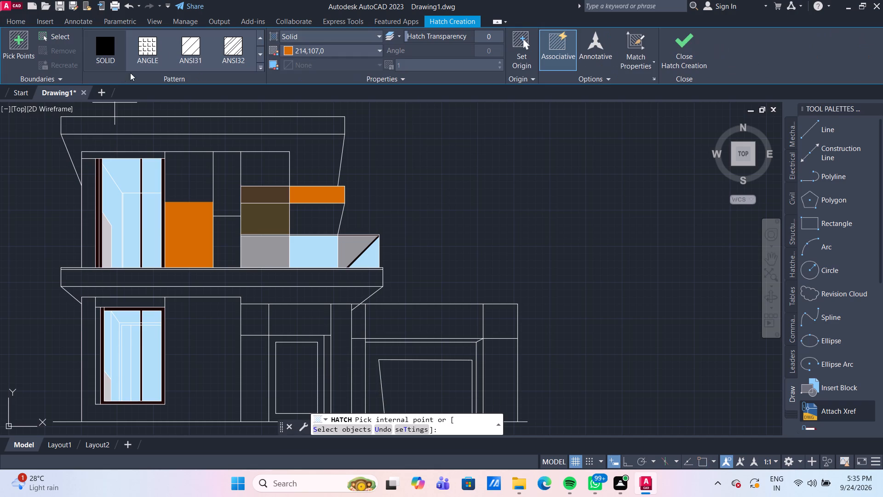
pyautogui.click(315, 51)
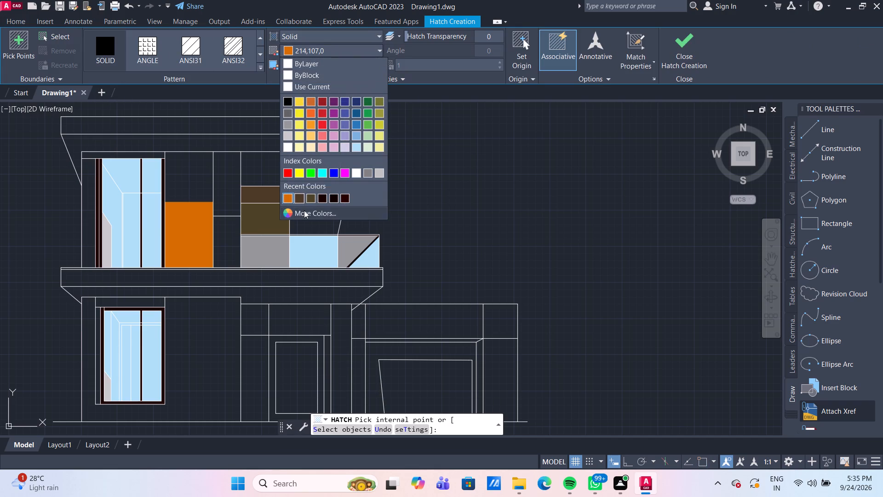
pyautogui.click(304, 211)
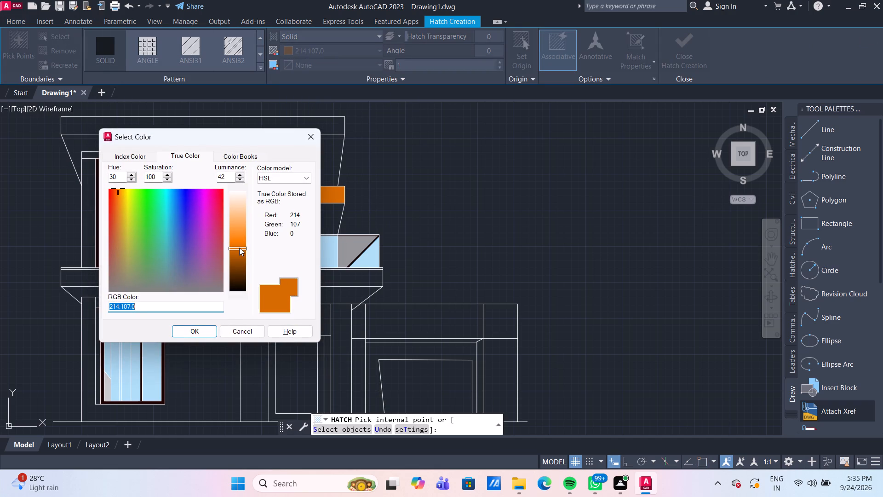
pyautogui.moveTo(239, 248); pyautogui.dragTo(242, 257)
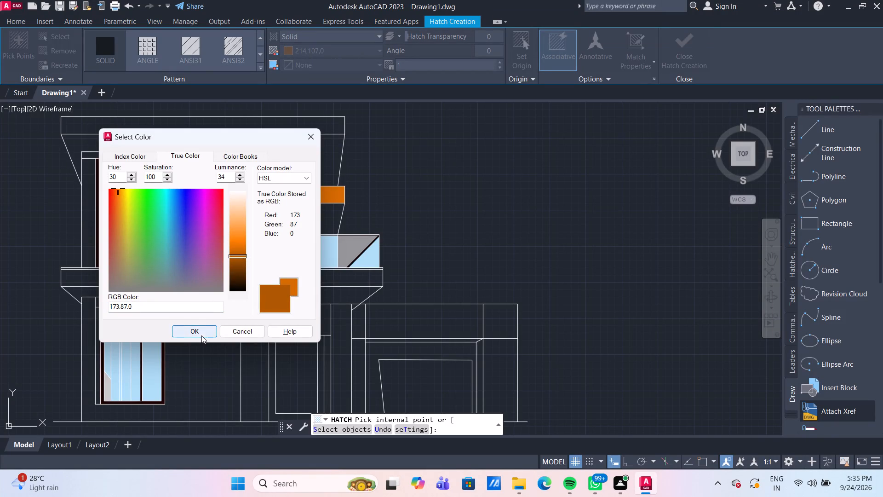
pyautogui.click(201, 335)
pyautogui.click(194, 187)
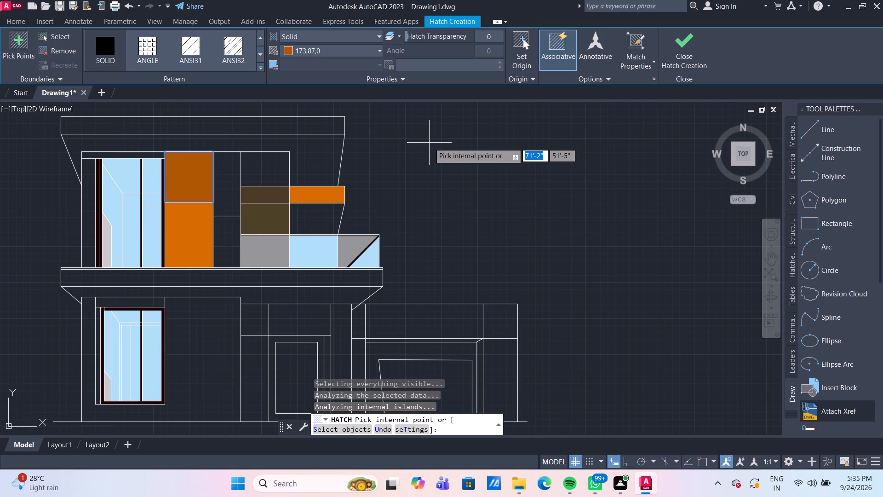
pyautogui.click(231, 240)
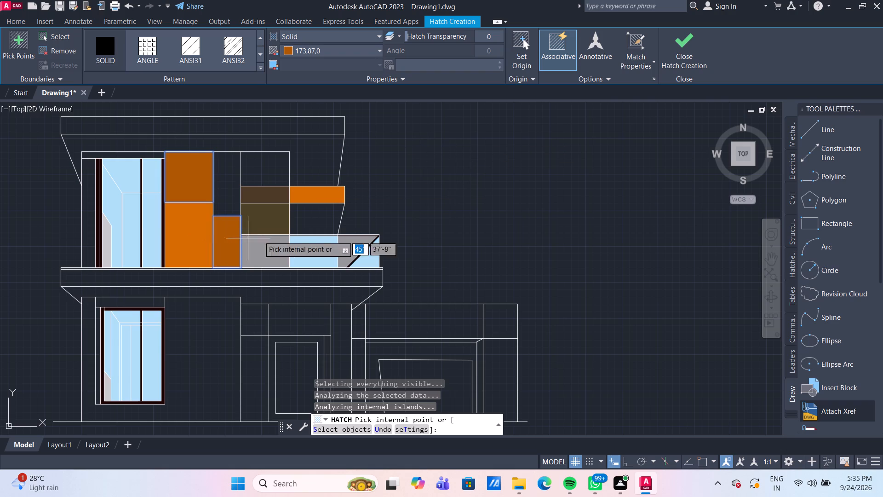
pyautogui.press('Return')
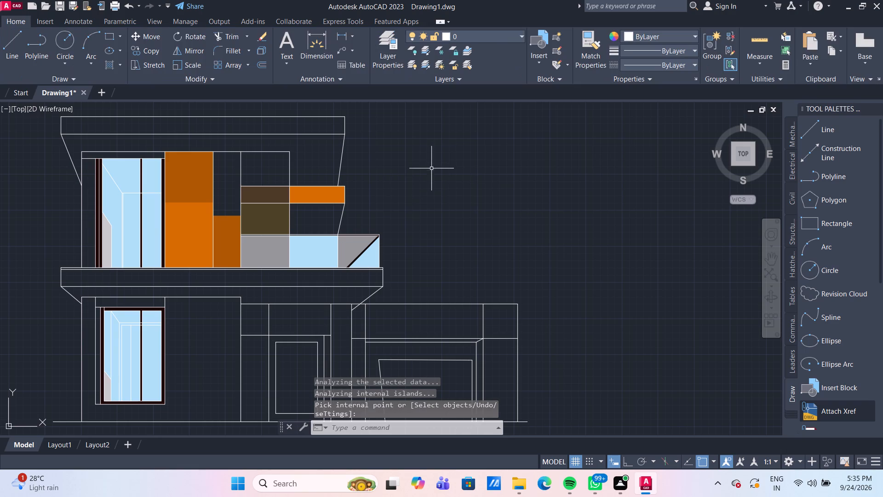
# Hatch the upper part of the narrow upper-floor wall strip with solid brown 133,66,0.
pyautogui.click(114, 65)
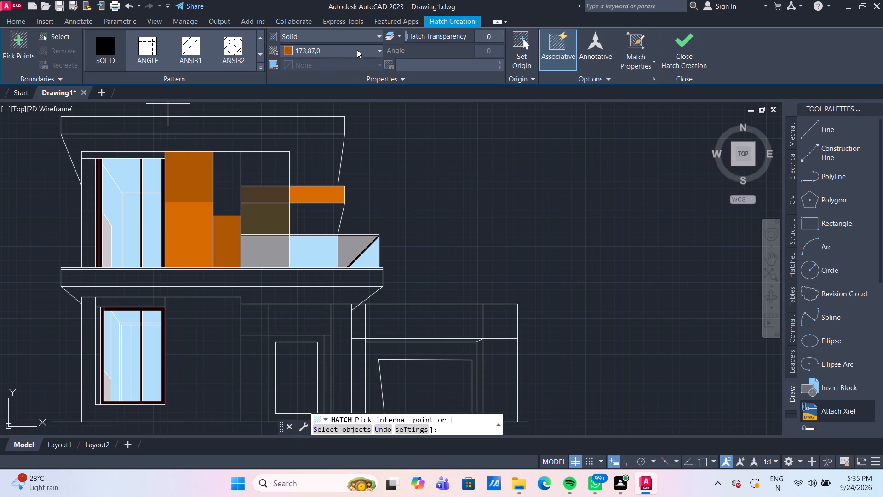
pyautogui.click(358, 50)
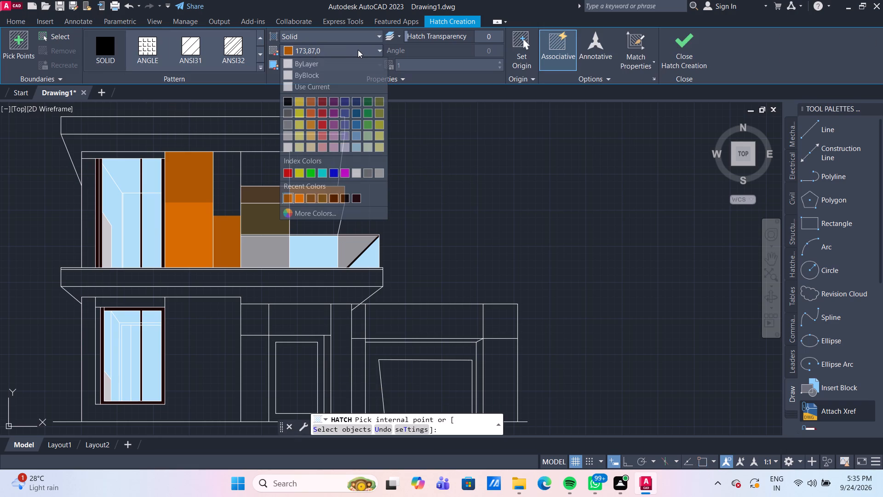
pyautogui.click(317, 214)
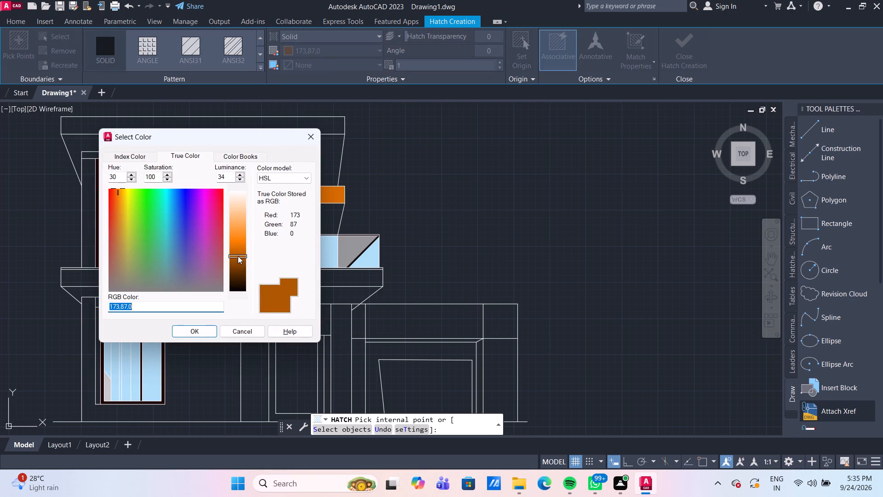
pyautogui.moveTo(238, 256); pyautogui.dragTo(241, 265)
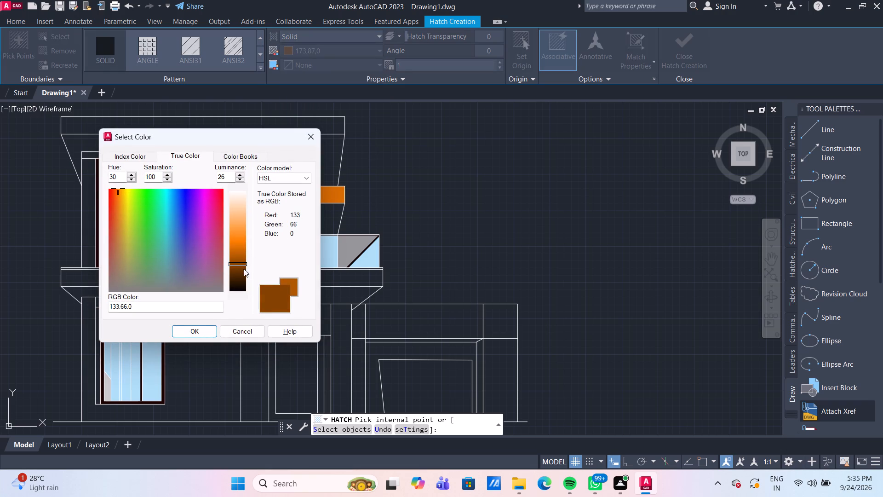
pyautogui.click(207, 331)
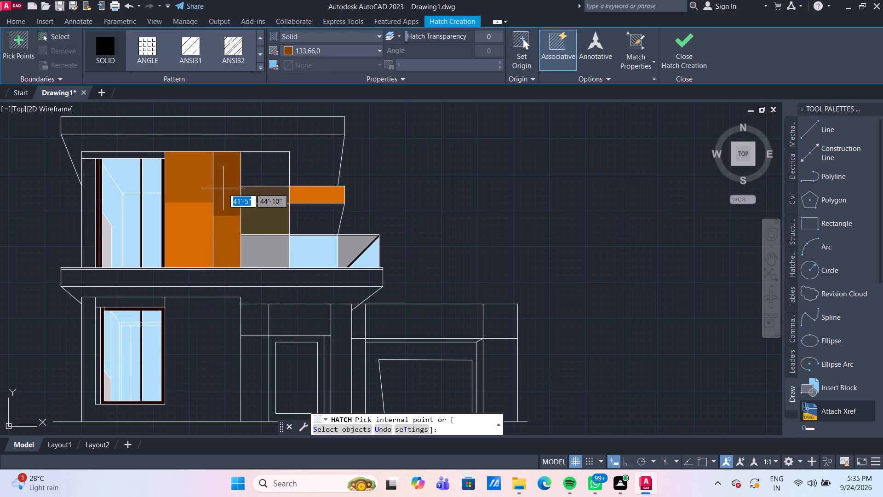
pyautogui.click(223, 188)
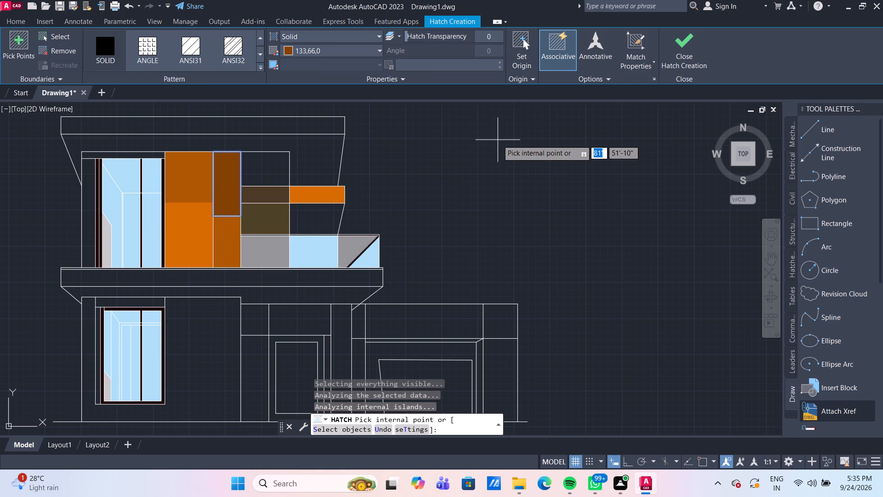
pyautogui.press('Return')
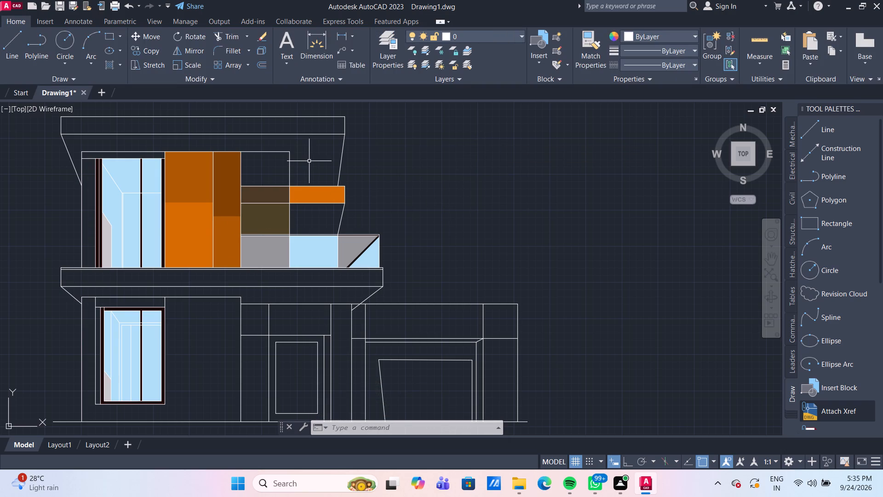
# Draw a rectangle 6' wide and about 7'-3" high, from the upper wall's outer top corner up across the roof band.
pyautogui.moveTo(309, 158); pyautogui.dragTo(301, 173, button='middle')
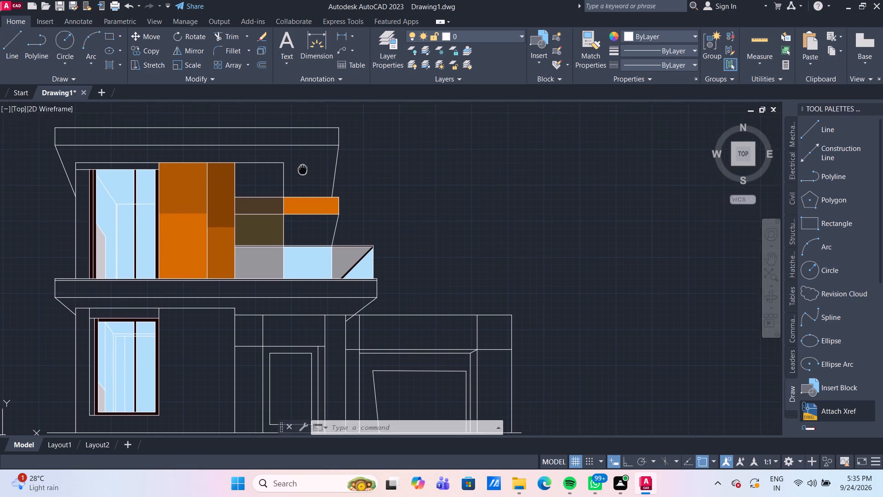
pyautogui.moveTo(301, 173); pyautogui.dragTo(290, 188, button='middle')
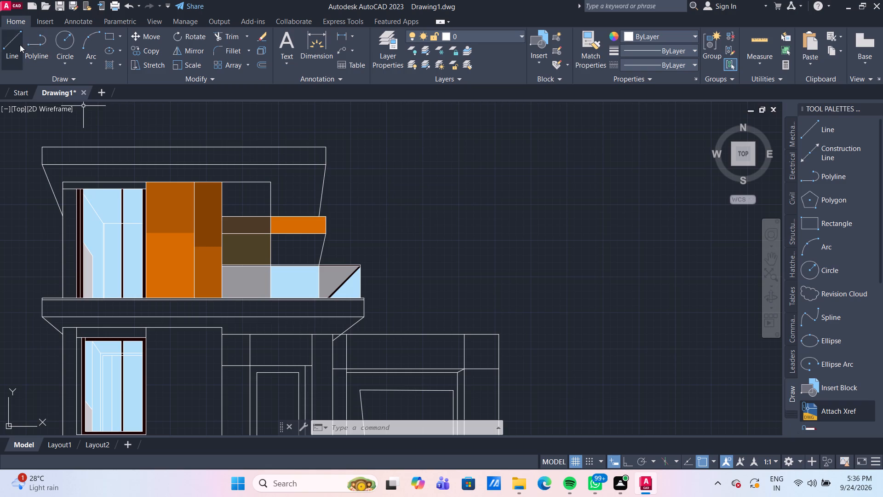
pyautogui.click(109, 36)
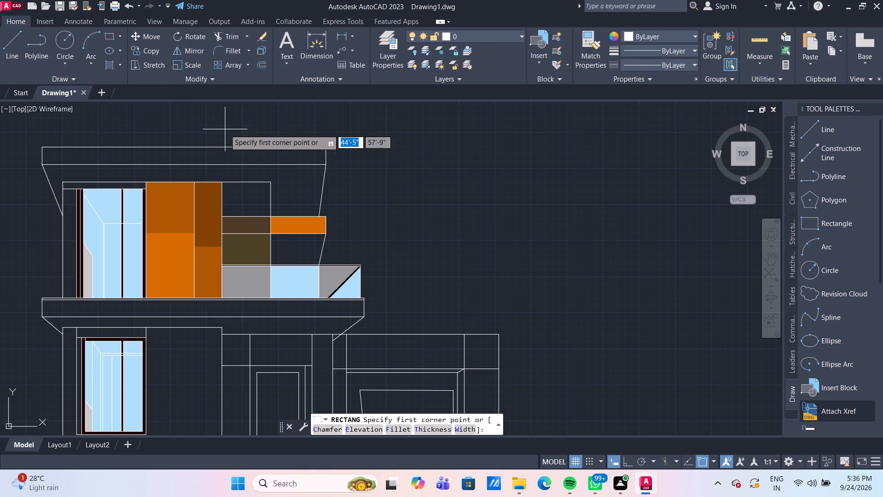
pyautogui.click(270, 184)
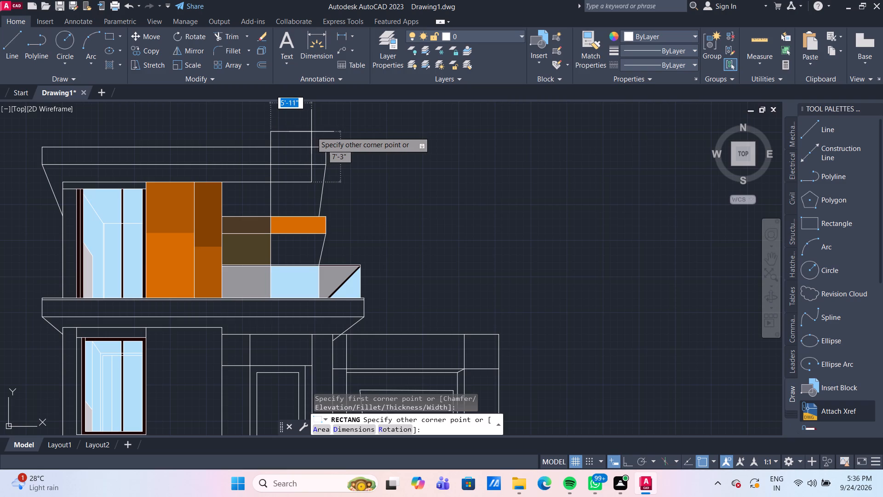
pyautogui.press('6')
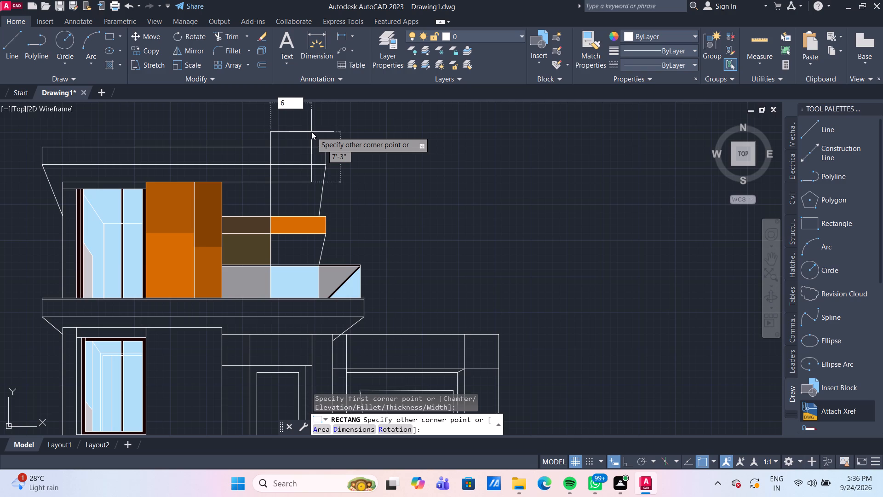
pyautogui.press("'")
pyautogui.press('Return')
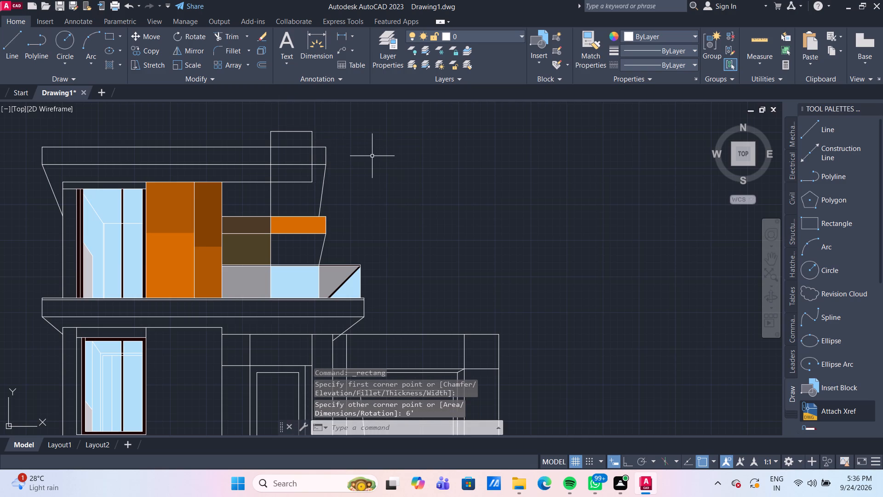
# Trim the two horizontal roof band lines inside the new rectangle.
pyautogui.write('tr')
pyautogui.press('Return')
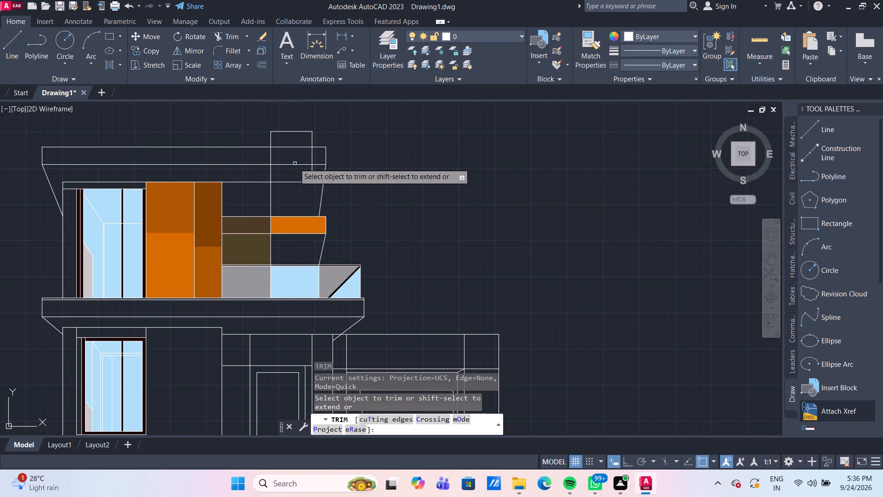
pyautogui.click(298, 173)
pyautogui.click(294, 138)
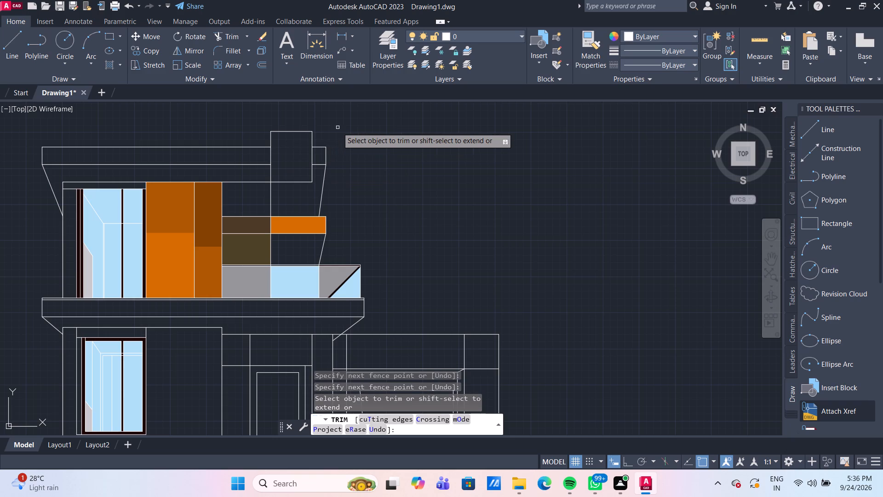
pyautogui.press('Escape')
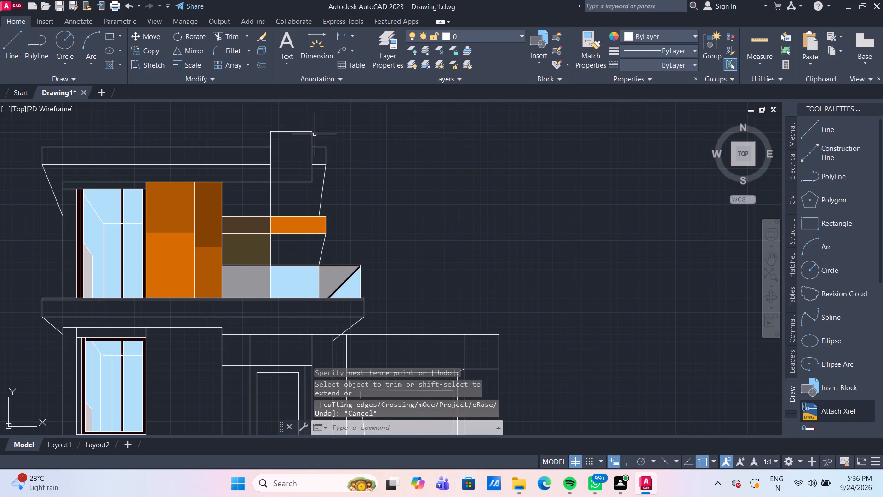
# Delete the rectangle crossing the roof band.
pyautogui.click(312, 135)
pyautogui.press('Delete')
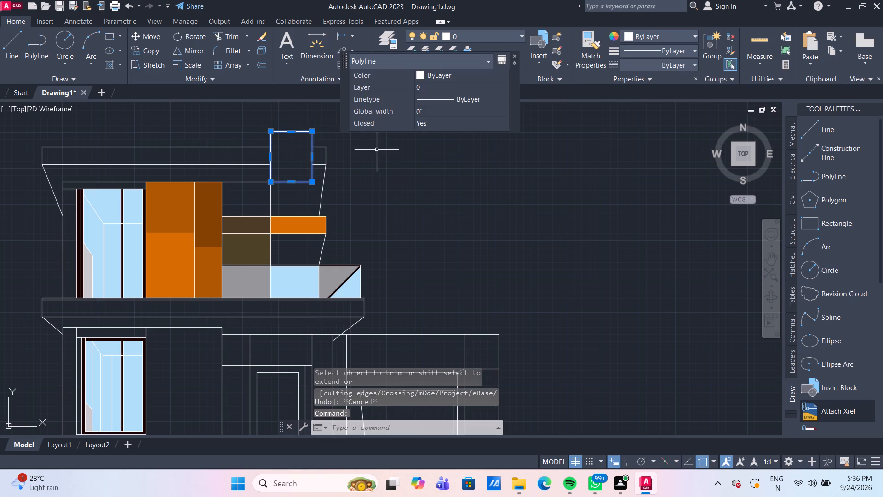
# Move the detached roof band end piece, including its slanted line, inward to join the cut ends of the two roof band lines.
pyautogui.click(359, 187)
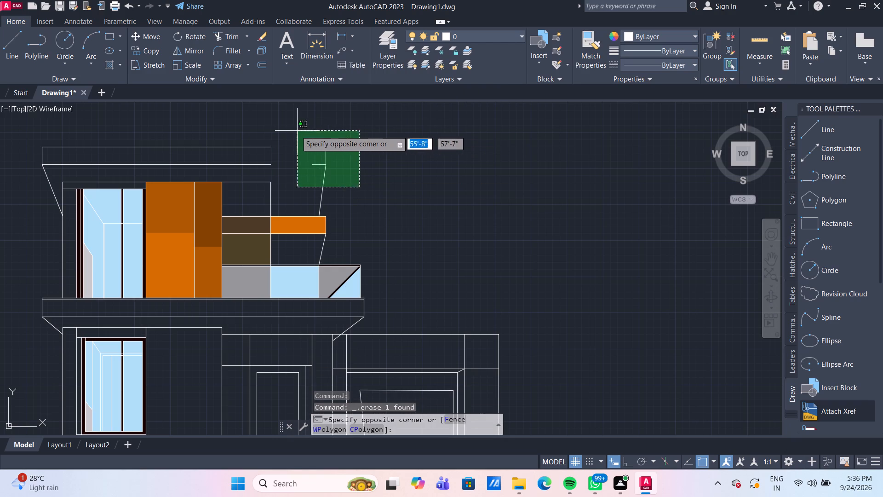
pyautogui.click(292, 130)
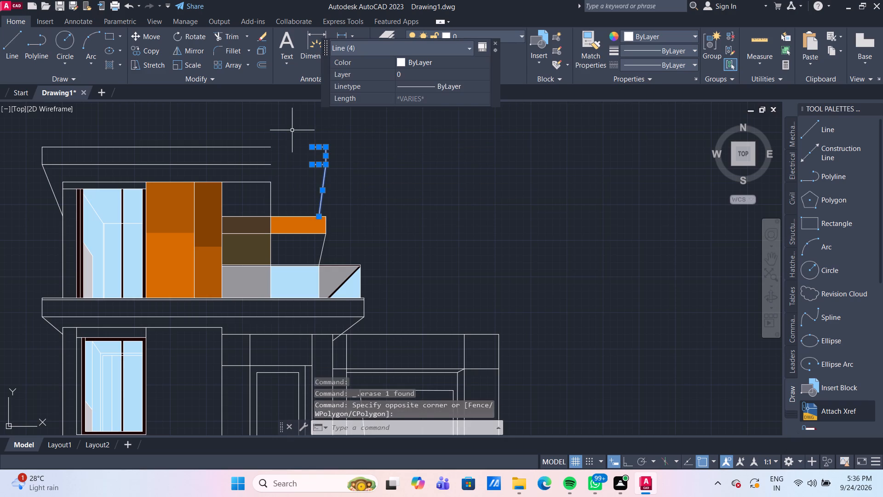
pyautogui.press('m')
pyautogui.press('Return')
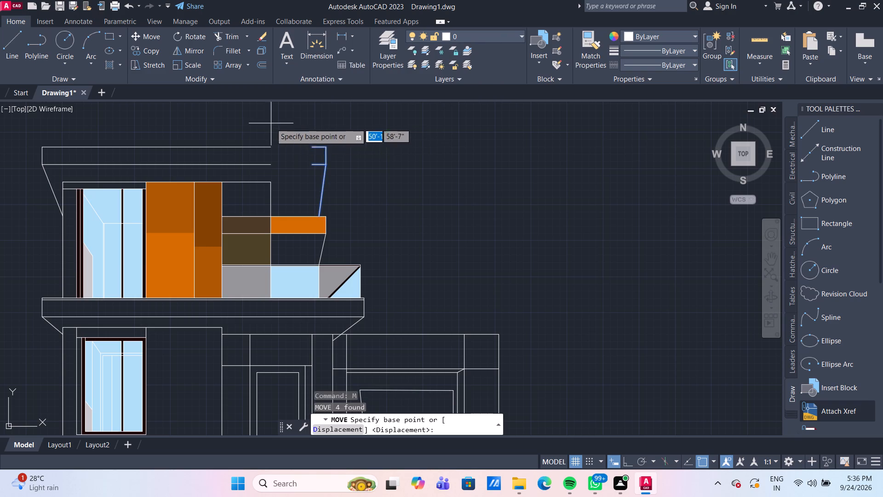
pyautogui.scroll(2, 321, 149)
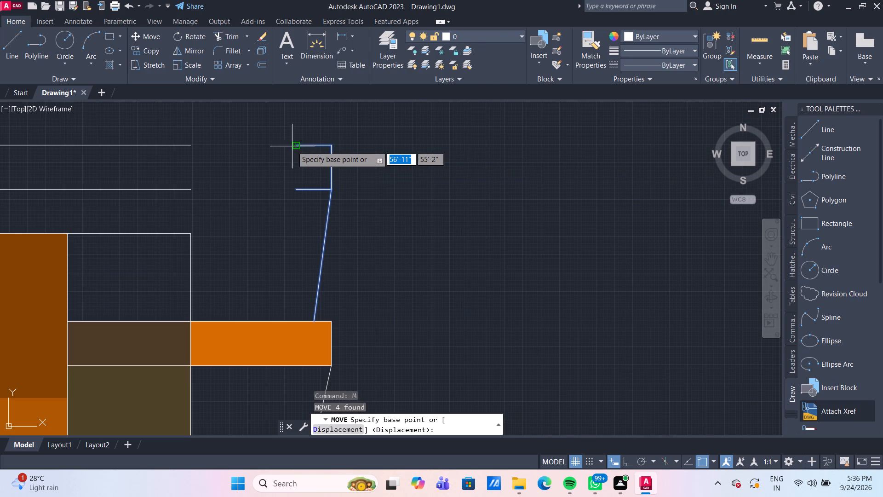
pyautogui.click(296, 146)
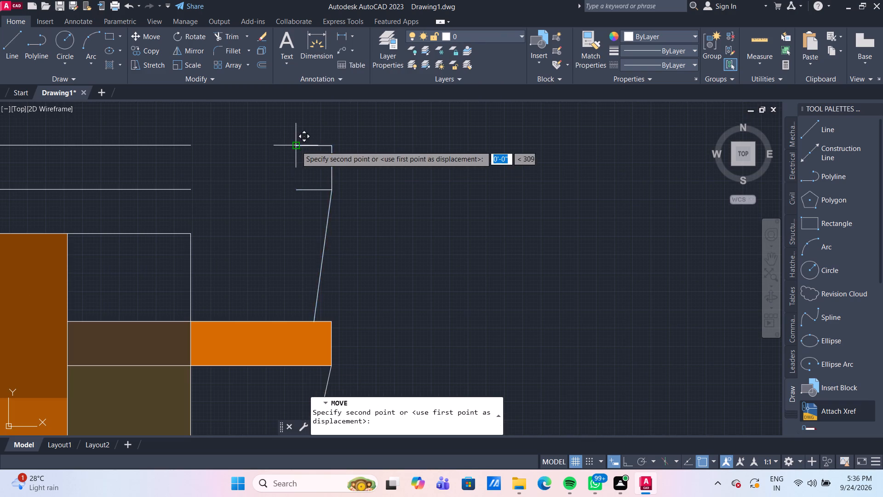
pyautogui.click(191, 144)
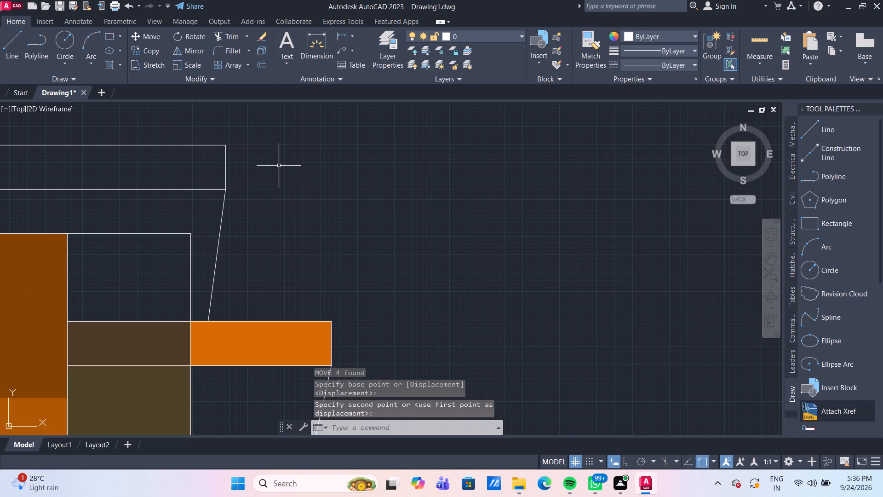
# Stretch the lower end of the slanted roof line to the corner where the wall edge meets the orange band's top.
pyautogui.scroll(-1, 294, 204)
pyautogui.moveTo(293, 214); pyautogui.dragTo(295, 194, button='middle')
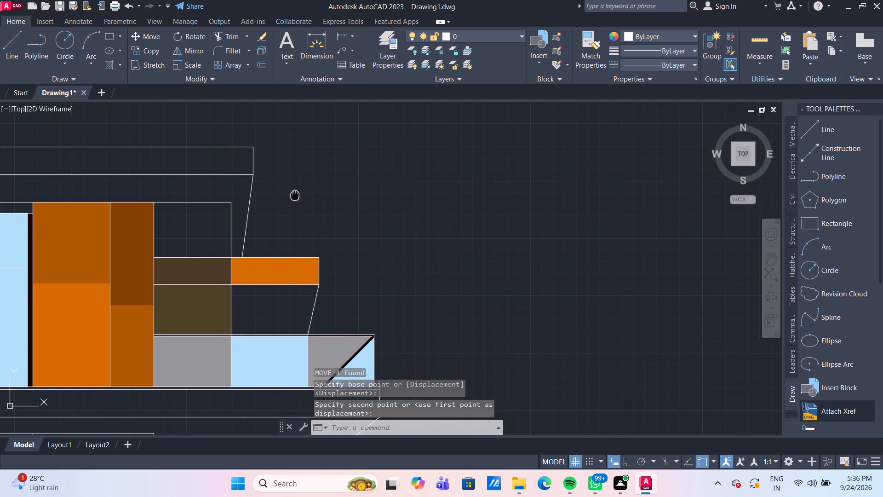
pyautogui.scroll(-1, 298, 196)
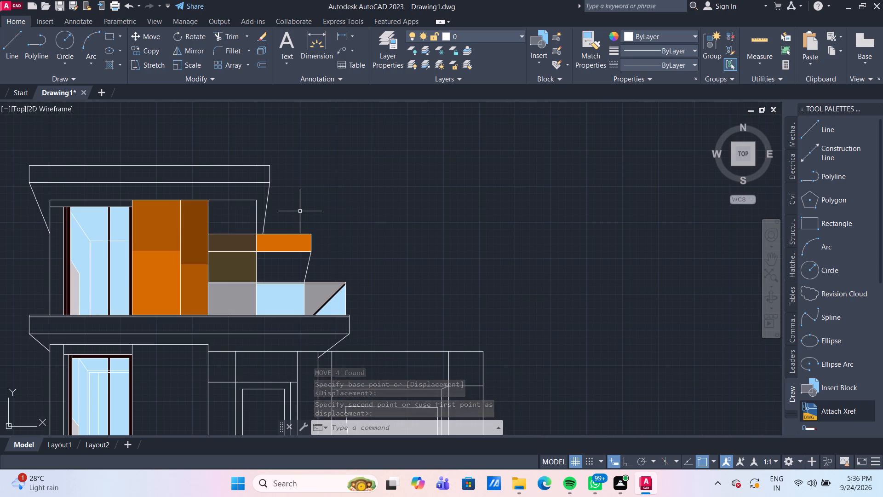
pyautogui.scroll(2, 264, 215)
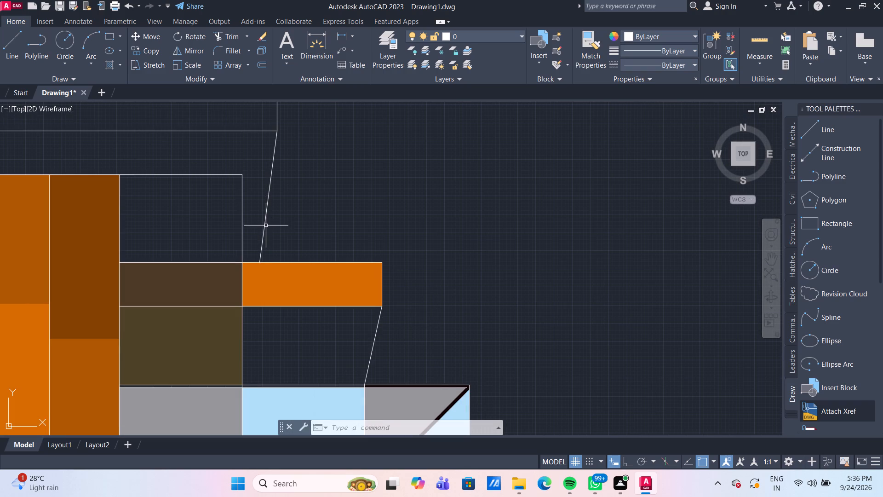
pyautogui.click(265, 225)
pyautogui.click(260, 265)
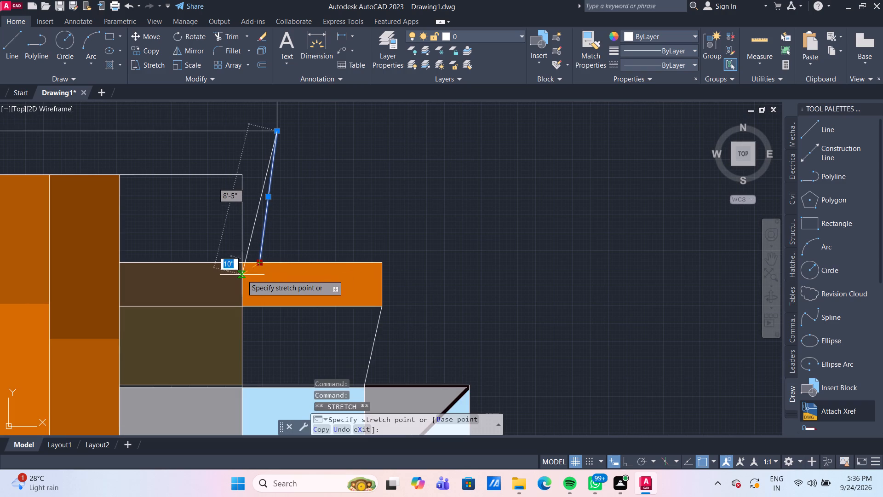
pyautogui.scroll(4, 246, 261)
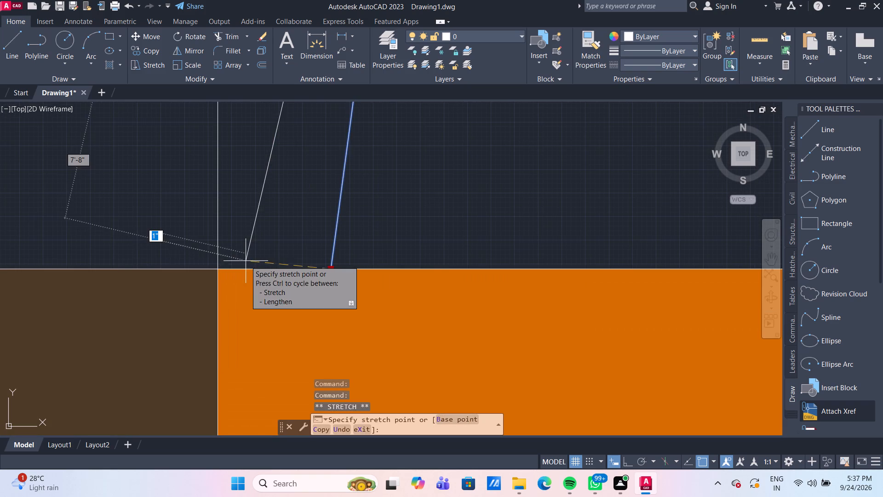
pyautogui.click(217, 270)
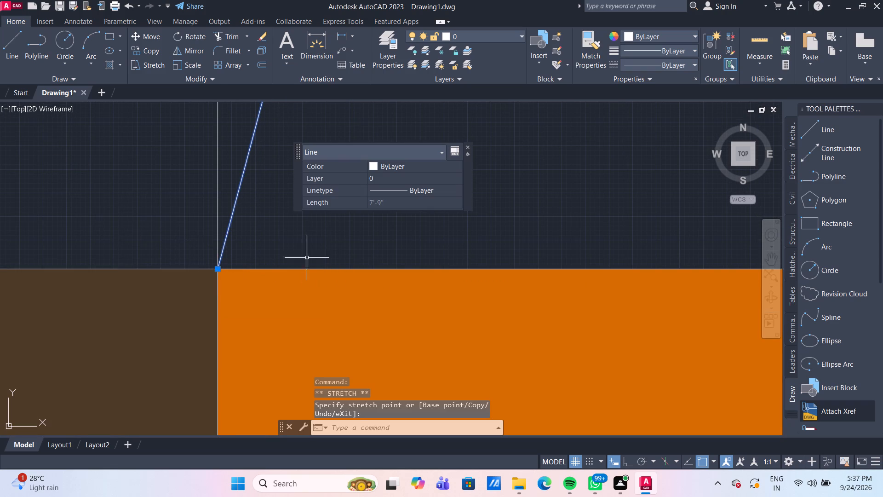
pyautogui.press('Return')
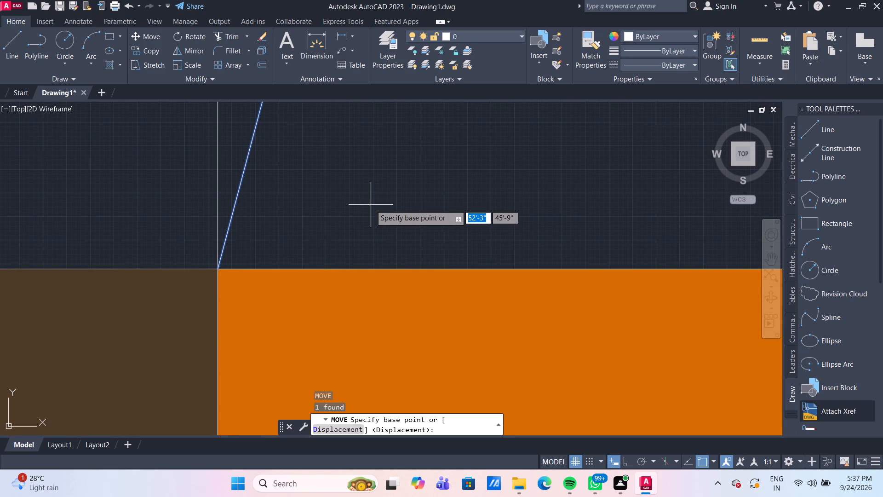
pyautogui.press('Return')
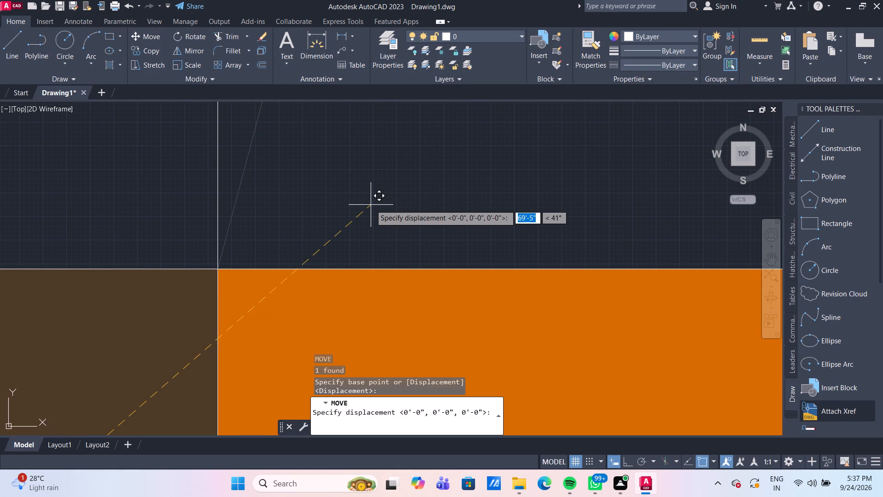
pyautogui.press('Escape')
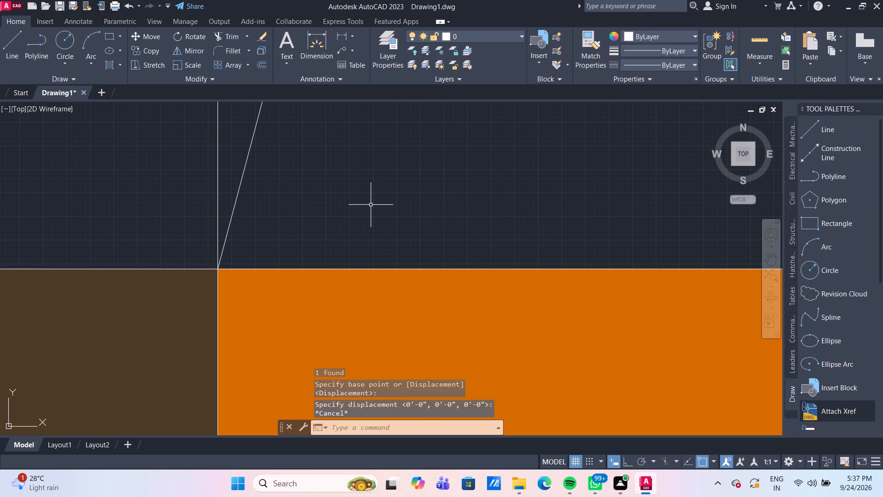
# Trim the top edge and the outer vertical edge of the unhatched upper wall bay above the dark brown band.
pyautogui.scroll(-4, 371, 205)
pyautogui.scroll(-3, 355, 149)
pyautogui.scroll(2, 333, 148)
pyautogui.write('tr')
pyautogui.press('Return')
pyautogui.click(350, 153)
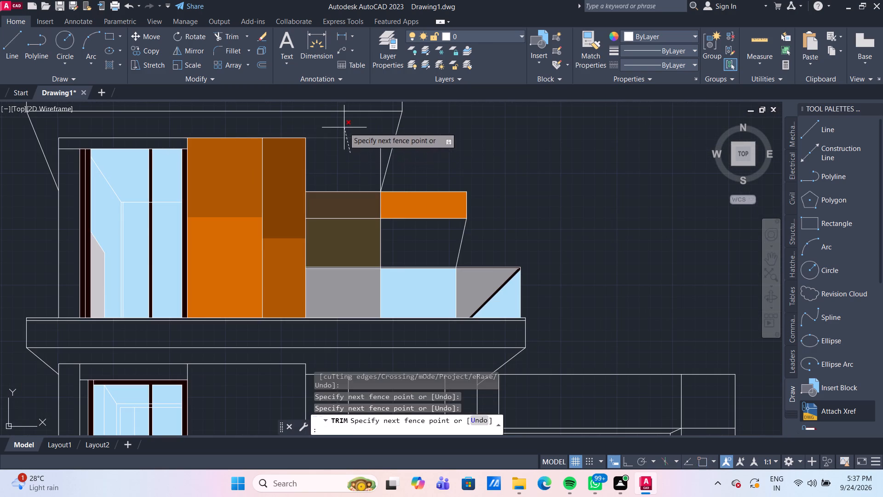
pyautogui.click(344, 127)
pyautogui.click(381, 144)
pyautogui.scroll(-1, 475, 156)
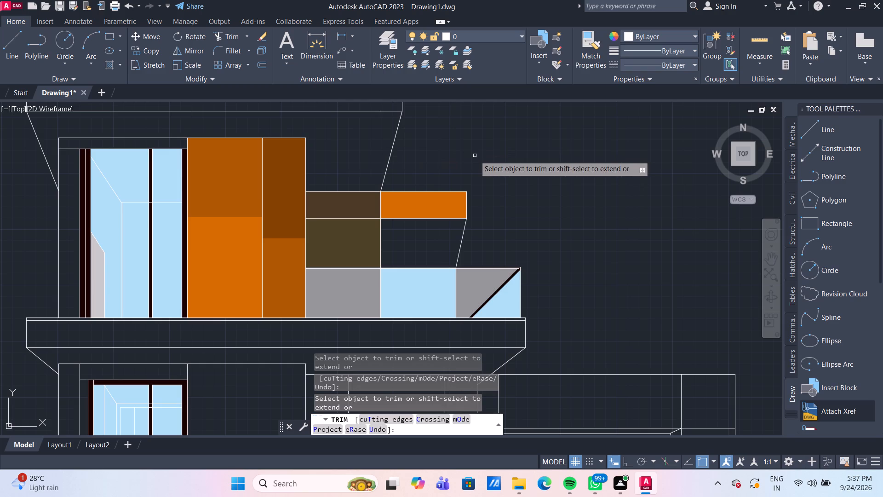
pyautogui.moveTo(481, 154); pyautogui.dragTo(450, 200, button='middle')
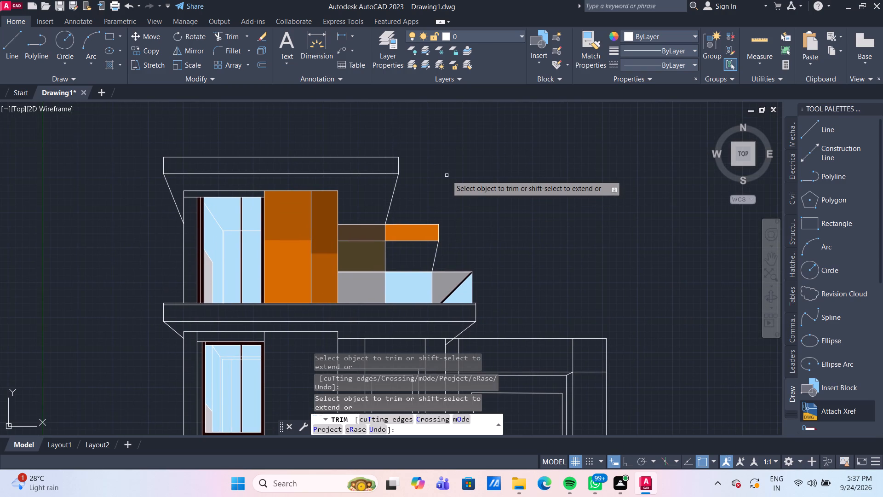
pyautogui.press('Escape')
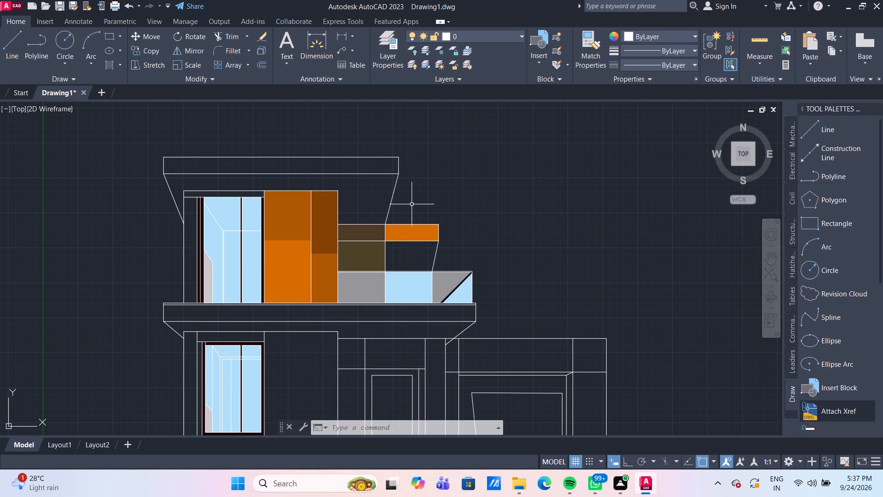
# Start an Offset in Through mode on the slanted line under the roof band's outer end.
pyautogui.press('o')
pyautogui.press('Return')
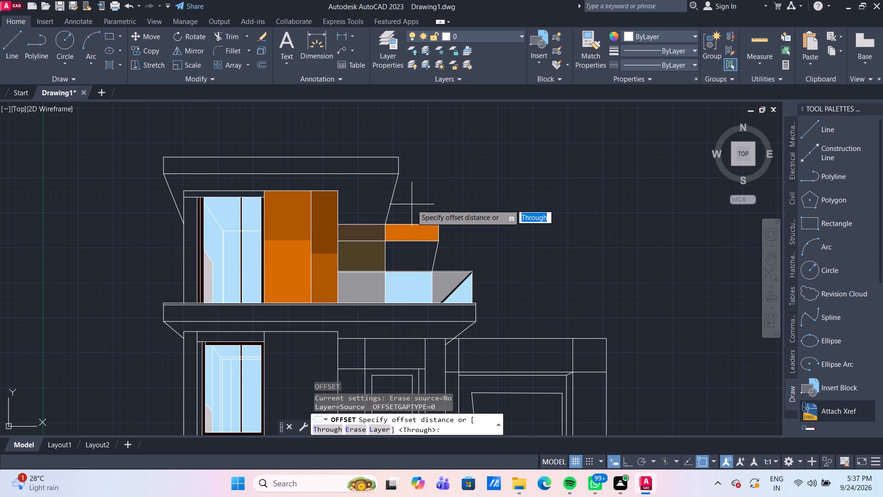
pyautogui.press('Return')
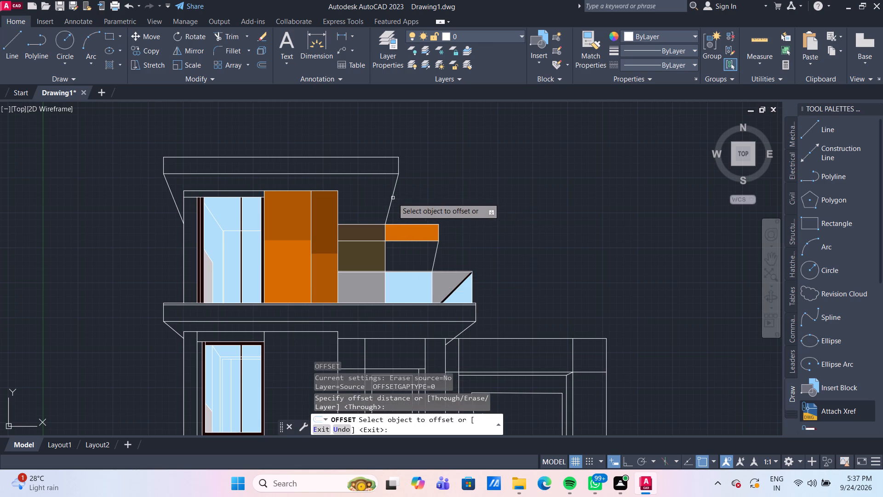
pyautogui.click(393, 198)
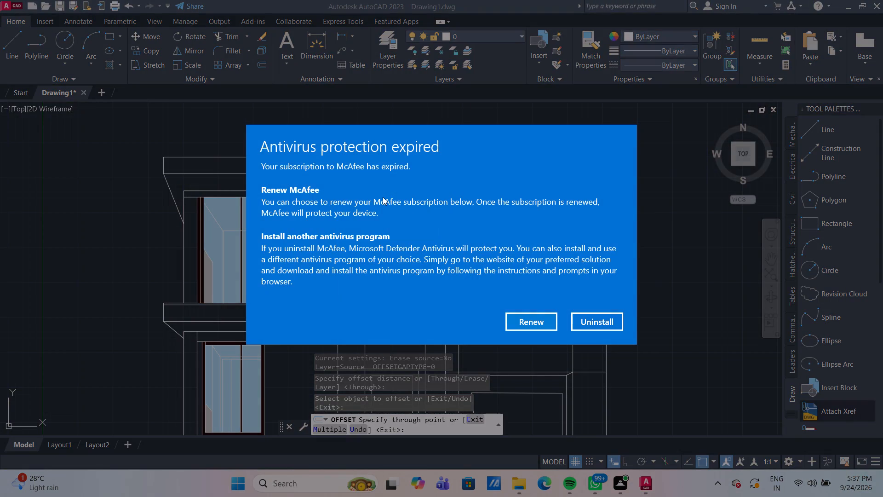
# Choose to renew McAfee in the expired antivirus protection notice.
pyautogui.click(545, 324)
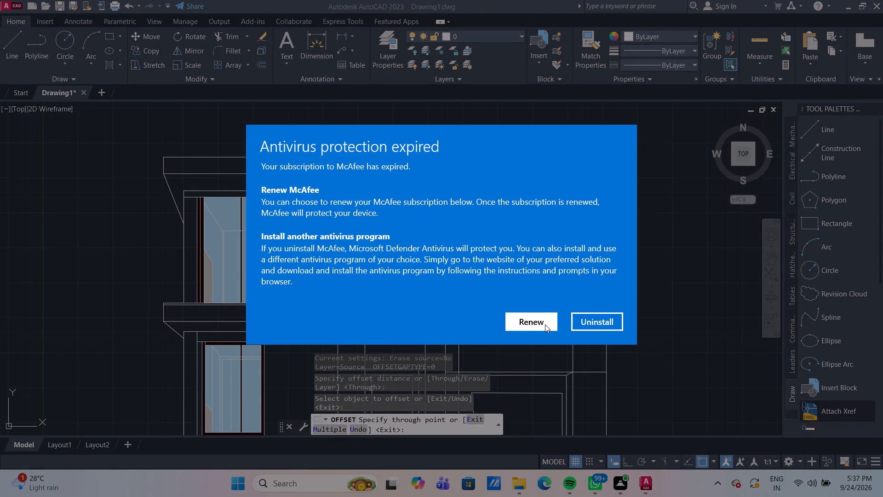
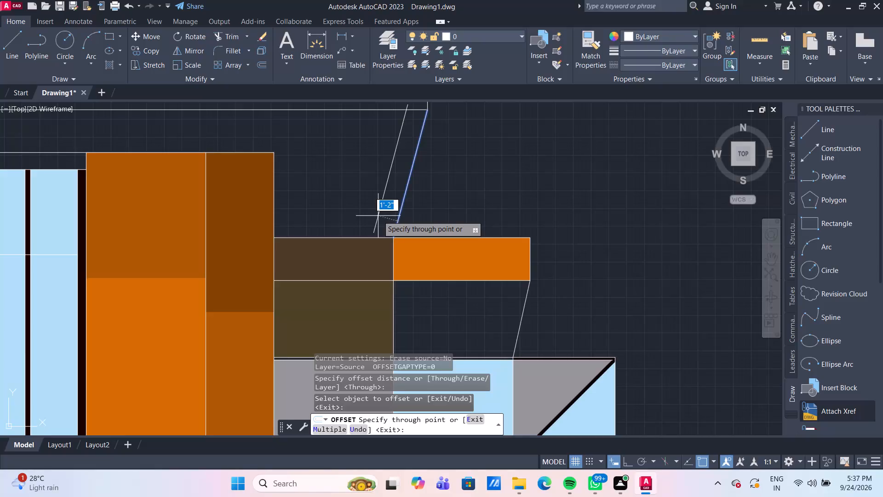
# Offset the slanted line under the roof band's outer end 1' inward.
pyautogui.write("1'")
pyautogui.press('Return')
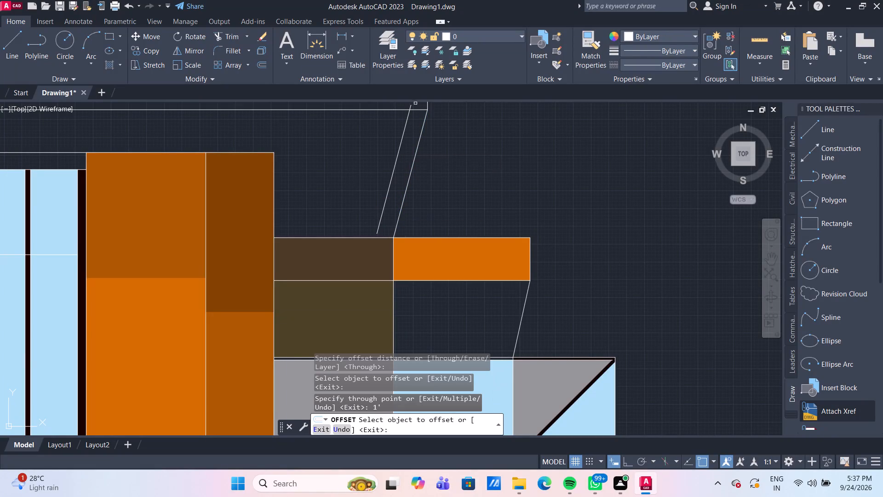
pyautogui.press('Escape')
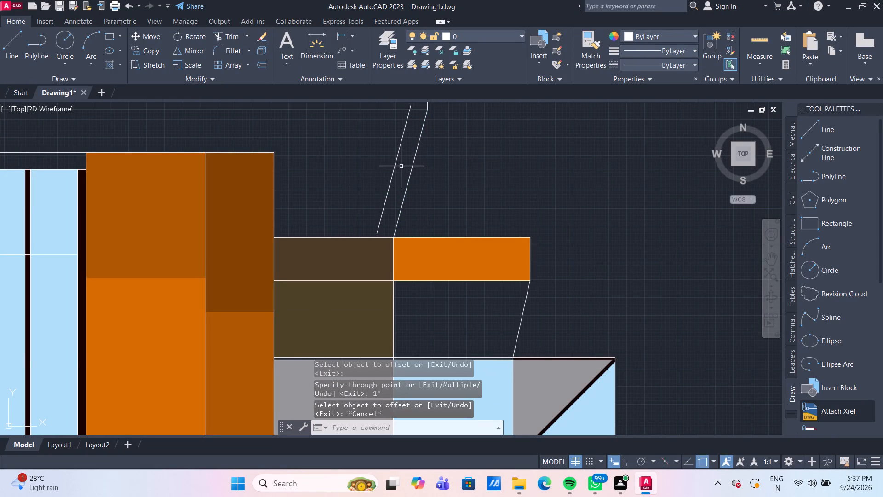
# Extend the offset slanted line down to the dark brown band's top edge and up to the roof band's underside.
pyautogui.write('ex')
pyautogui.press('Return')
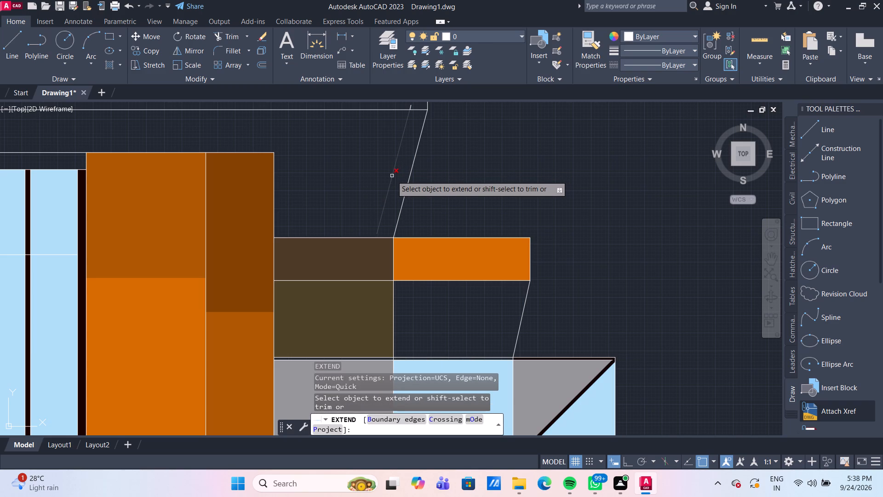
pyautogui.click(392, 178)
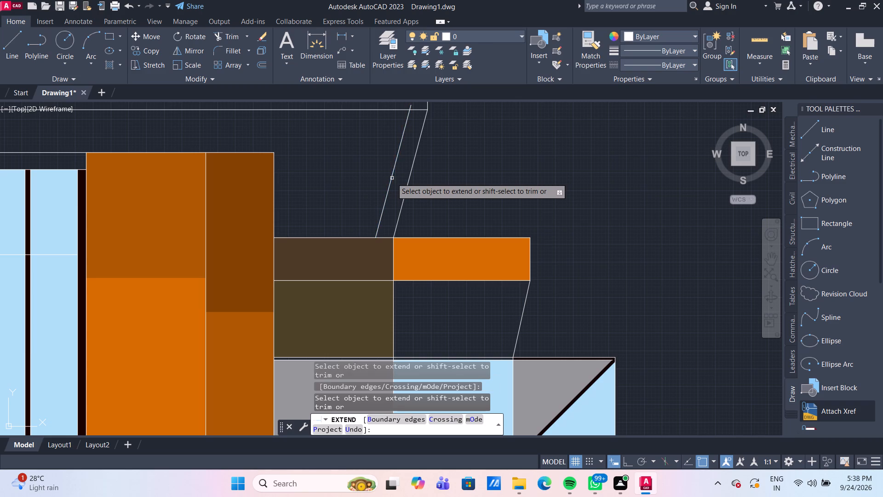
pyautogui.keyDown('shift'); pyautogui.click(411, 107); pyautogui.keyUp('shift')
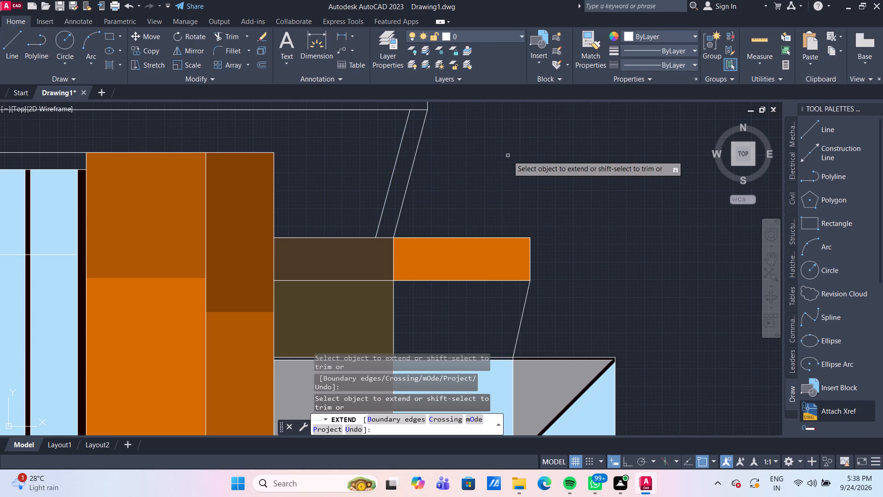
pyautogui.scroll(-1, 508, 156)
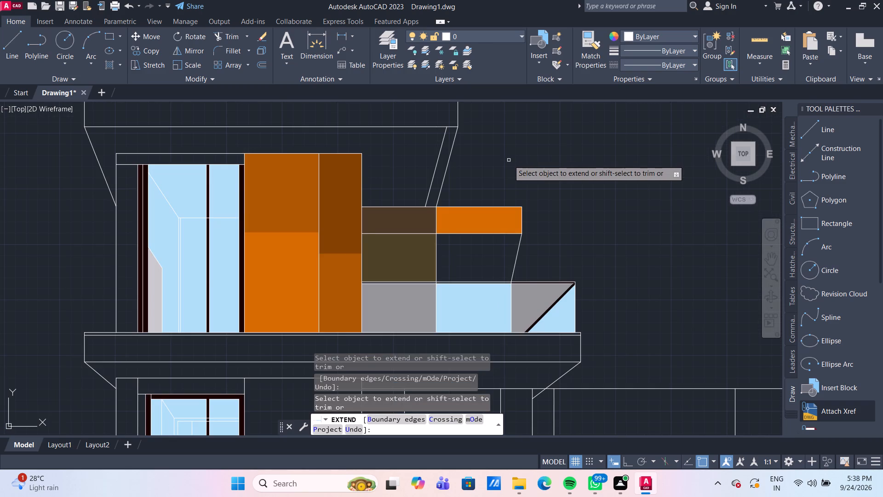
pyautogui.moveTo(544, 201); pyautogui.dragTo(510, 179, button='middle')
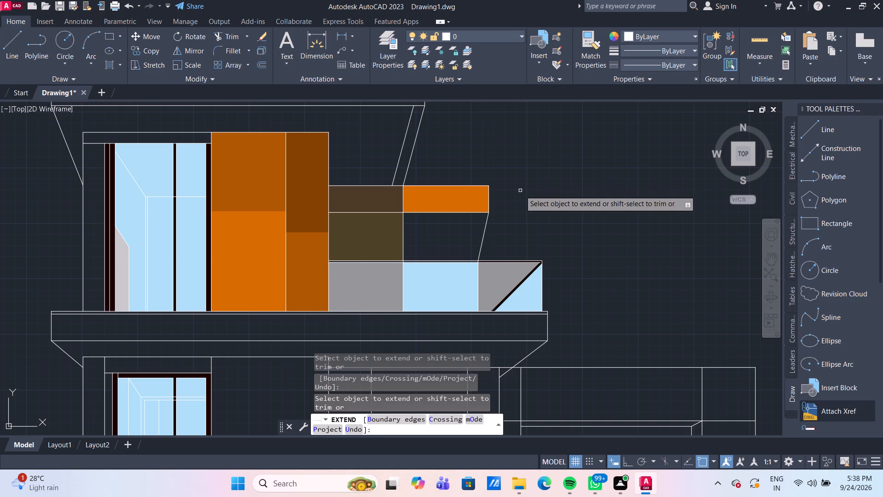
pyautogui.press('Escape')
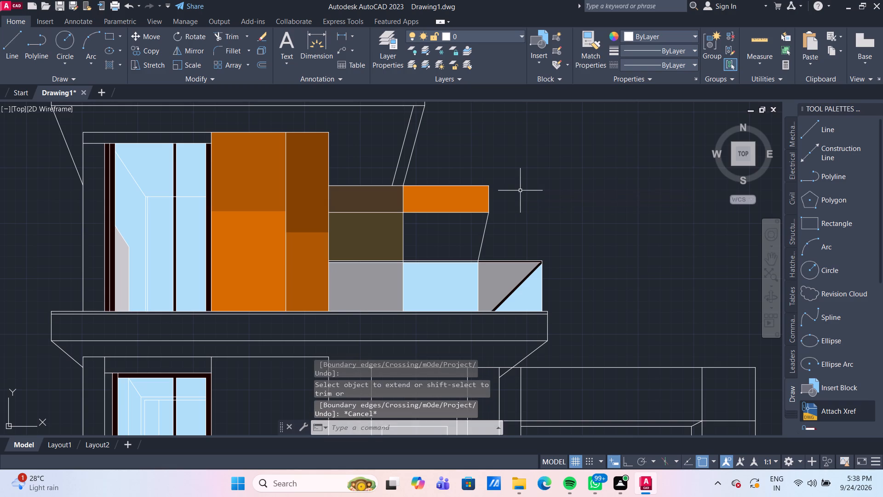
# Offset the orange band's bottom edge 1' downward and the slanted line below its outer end 1' inward.
pyautogui.press('o')
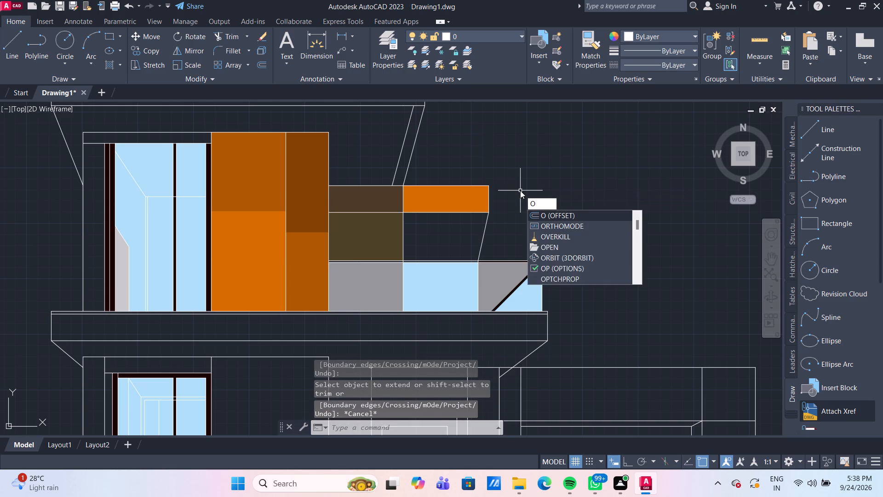
pyautogui.press('Return')
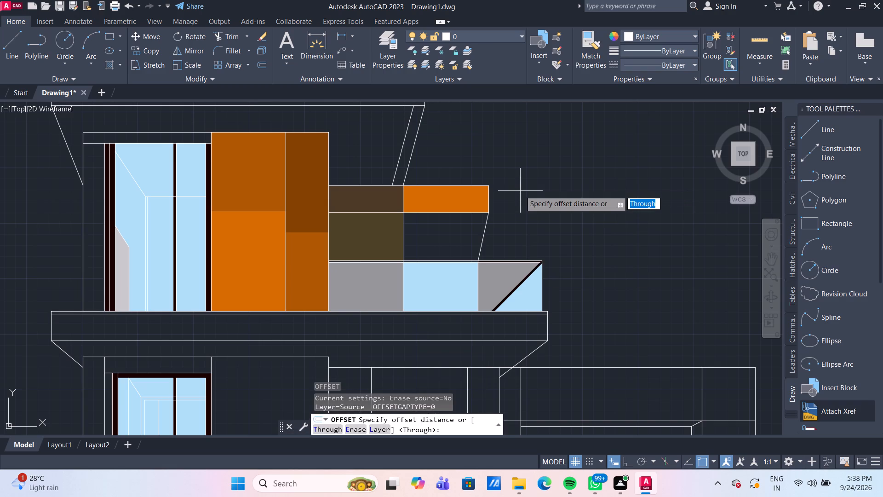
pyautogui.press('Return')
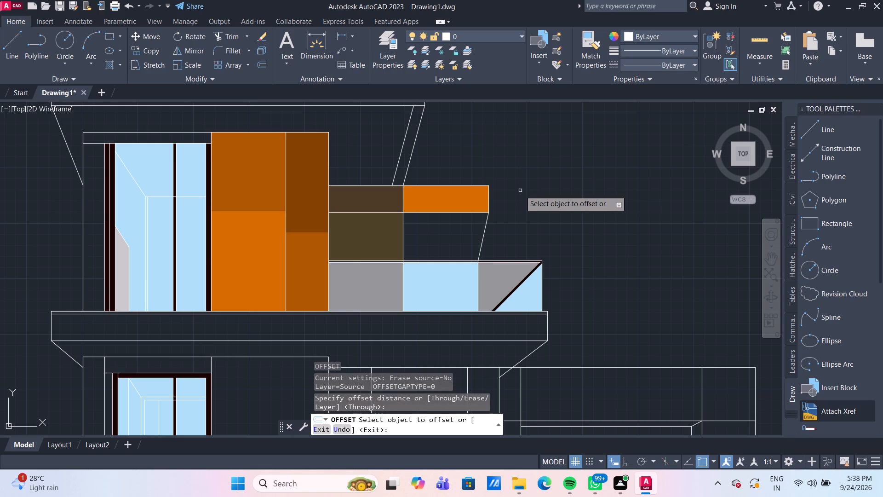
pyautogui.click(454, 214)
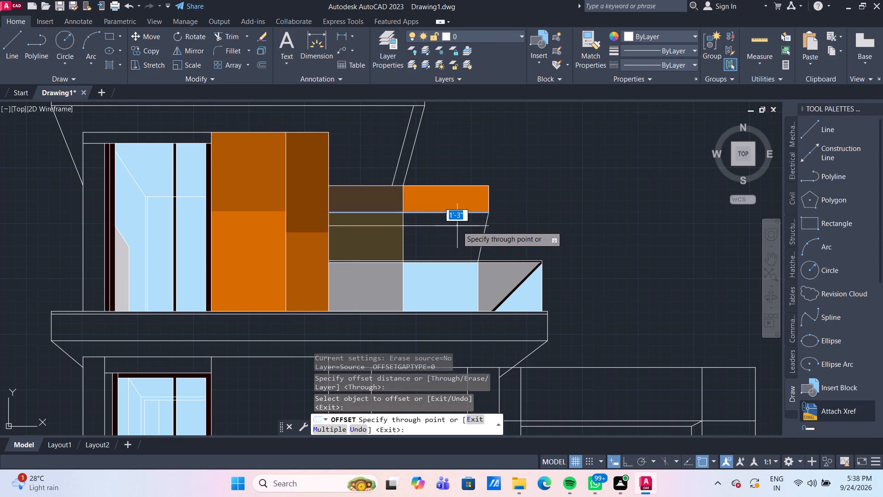
pyautogui.write("1'")
pyautogui.press('Return')
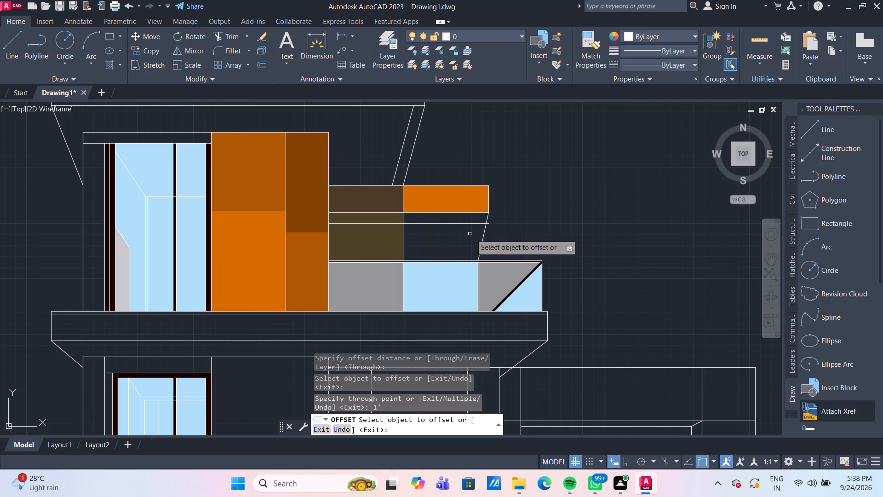
pyautogui.click(484, 238)
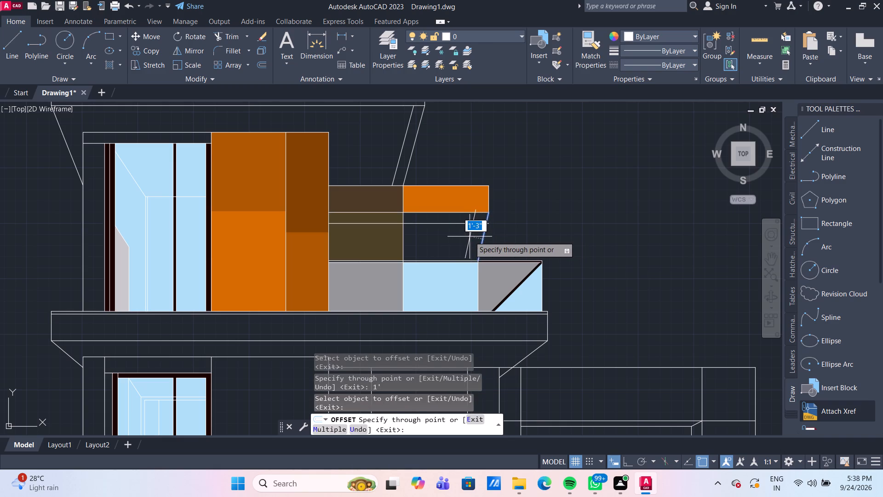
pyautogui.write("1'")
pyautogui.press('Return')
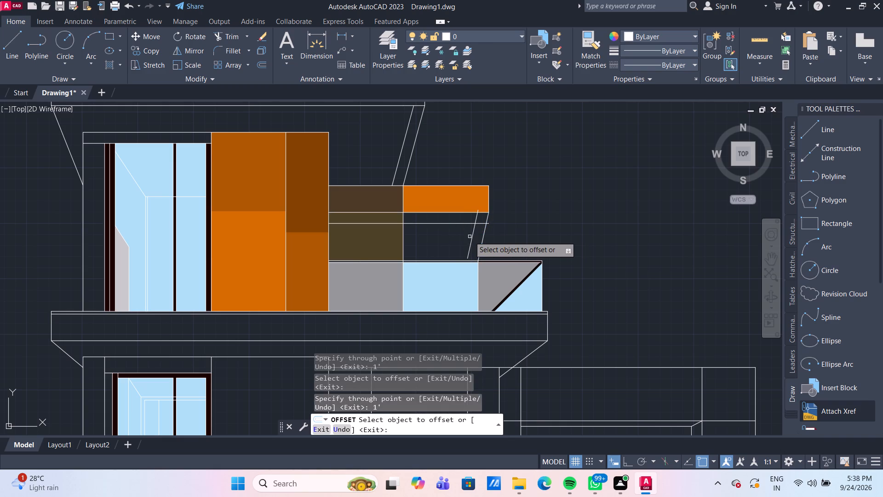
pyautogui.press('Escape')
# Extend the inner slanted line to the railing top, and trim the new lines' excess at the orange band, outer slant and olive panel.
pyautogui.write('tr')
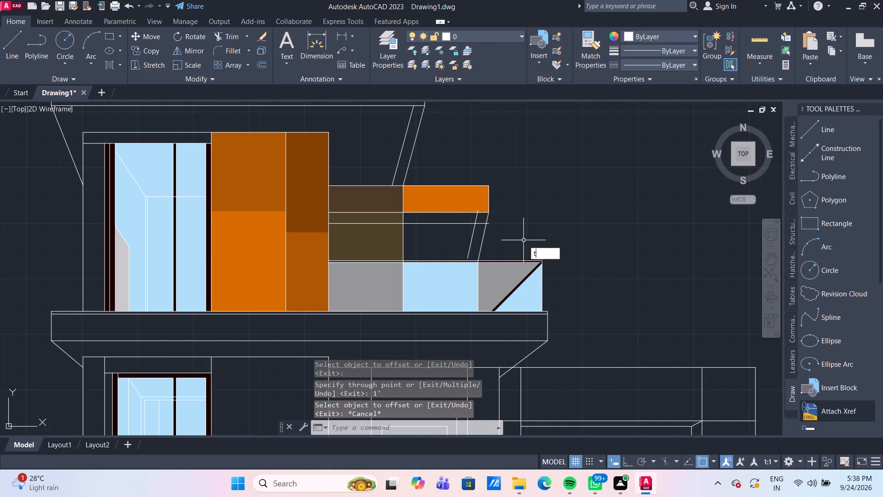
pyautogui.press('Return')
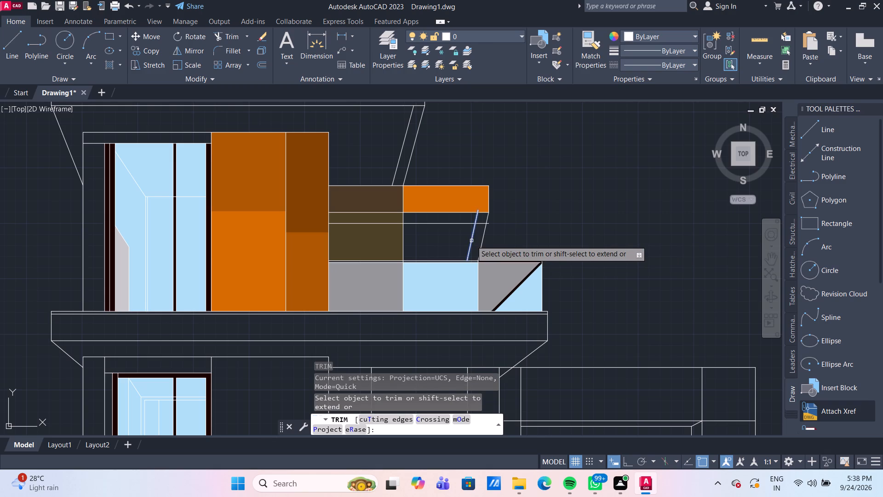
pyautogui.keyDown('shift'); pyautogui.click(471, 241); pyautogui.keyUp('shift')
pyautogui.scroll(2, 479, 216)
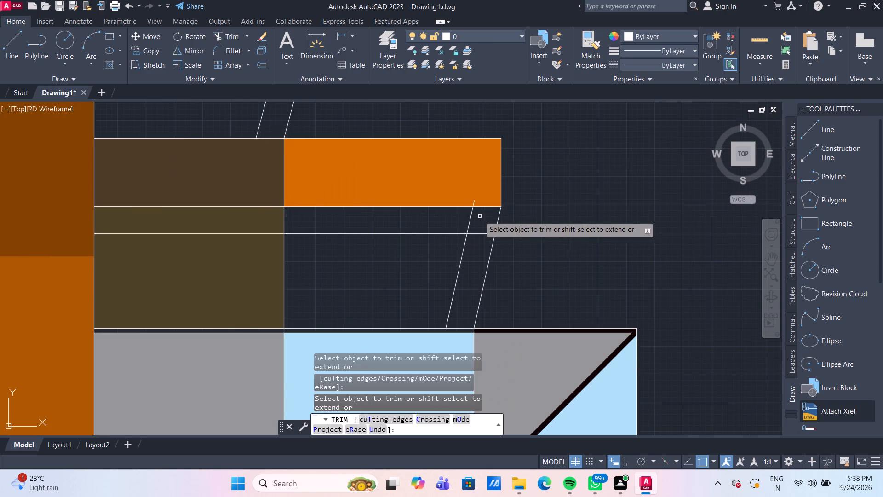
pyautogui.click(501, 235)
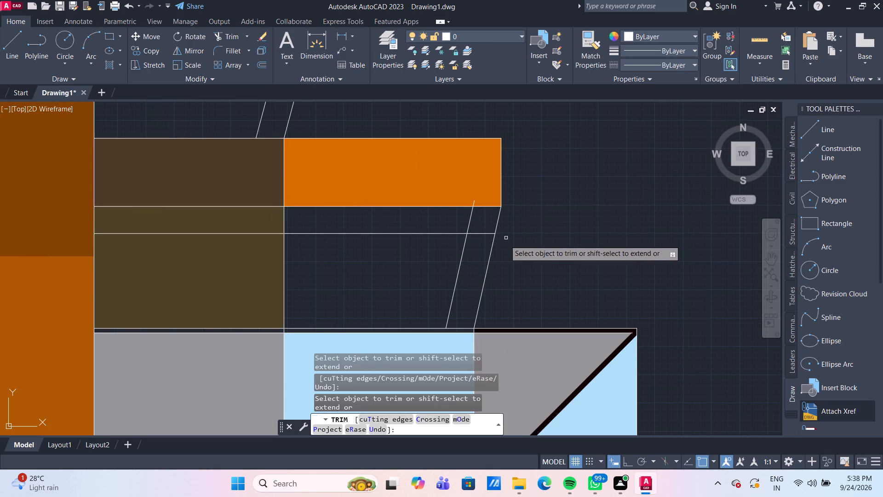
pyautogui.click(474, 200)
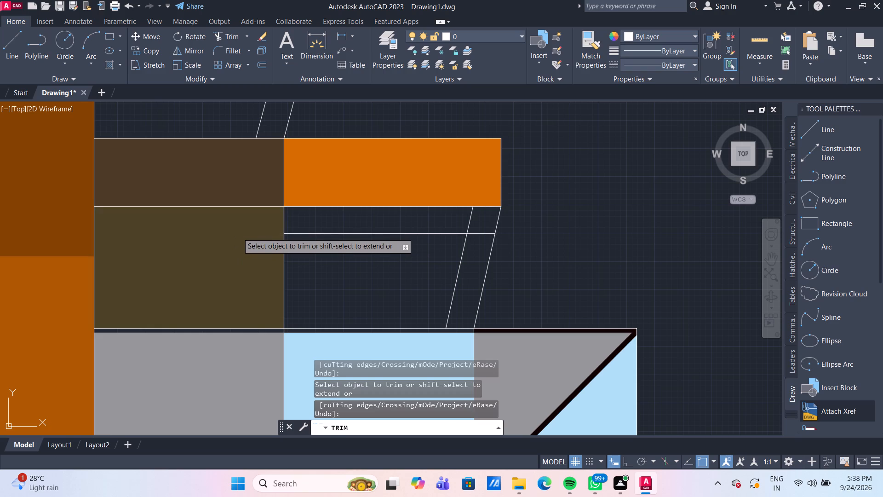
pyautogui.click(238, 233)
pyautogui.scroll(-2, 511, 284)
pyautogui.scroll(4, 447, 301)
pyautogui.scroll(-1, 465, 273)
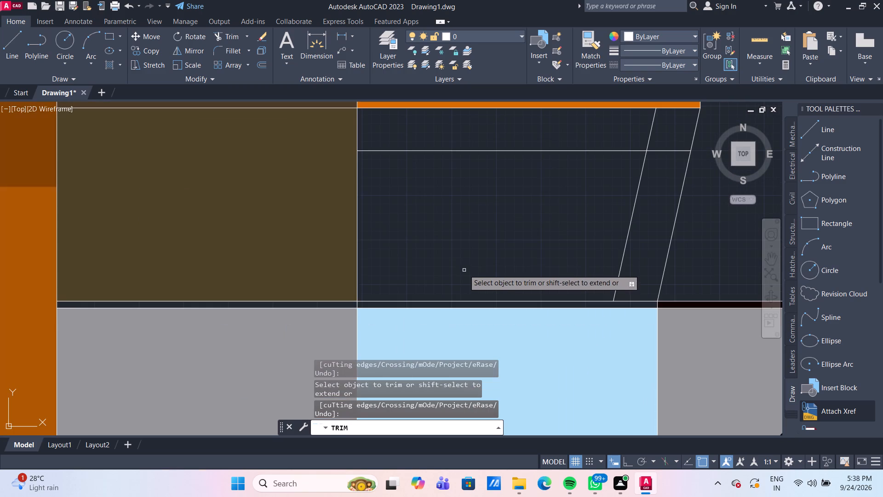
pyautogui.moveTo(465, 263); pyautogui.dragTo(371, 211, button='middle')
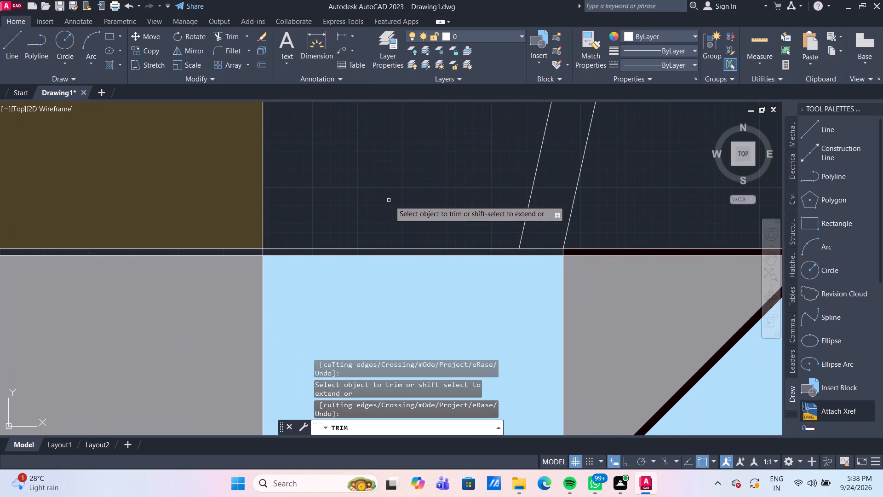
pyautogui.scroll(2, 583, 256)
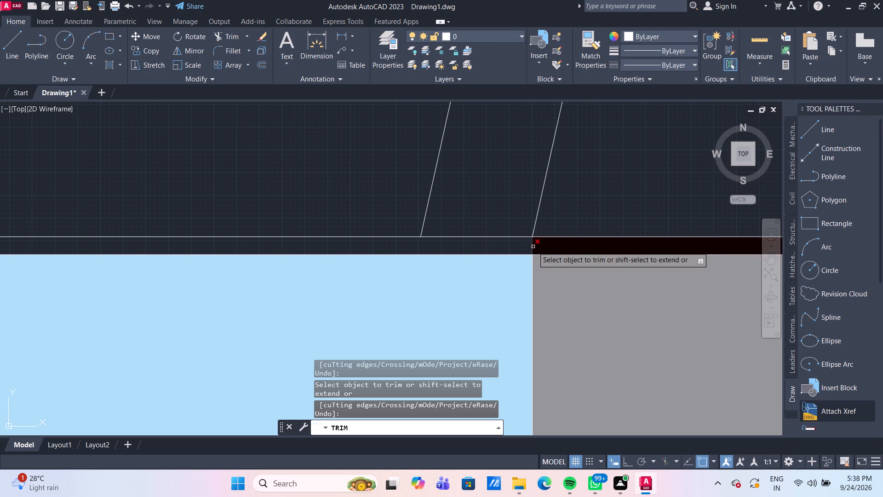
pyautogui.scroll(-2, 518, 191)
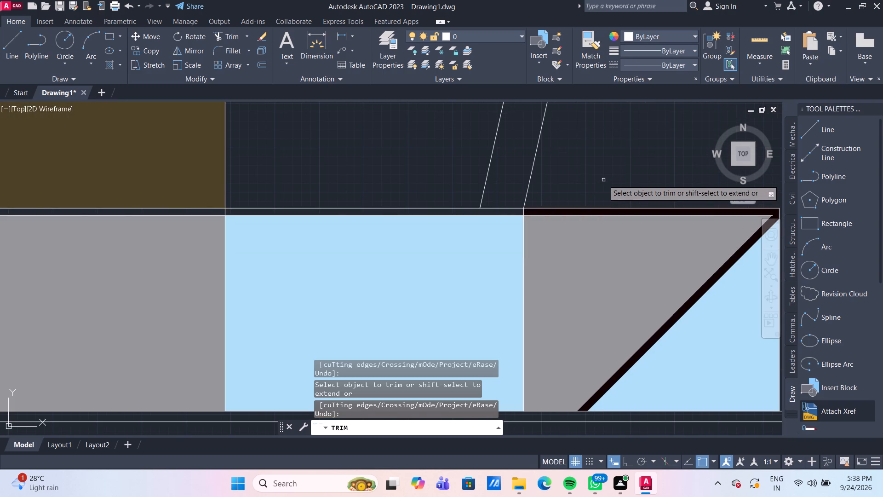
pyautogui.scroll(-1, 603, 180)
pyautogui.scroll(-2, 512, 151)
pyautogui.moveTo(487, 157); pyautogui.dragTo(409, 207, button='middle')
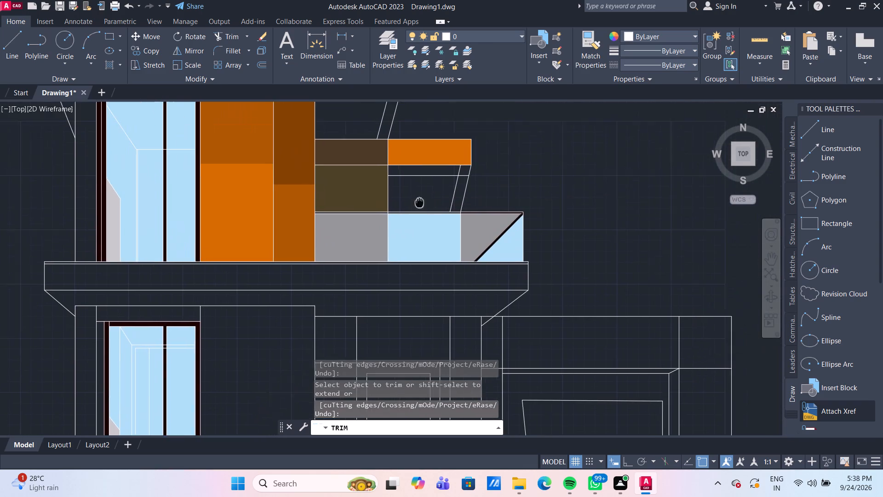
pyautogui.moveTo(409, 207); pyautogui.dragTo(390, 232, button='middle')
pyautogui.scroll(-1, 397, 232)
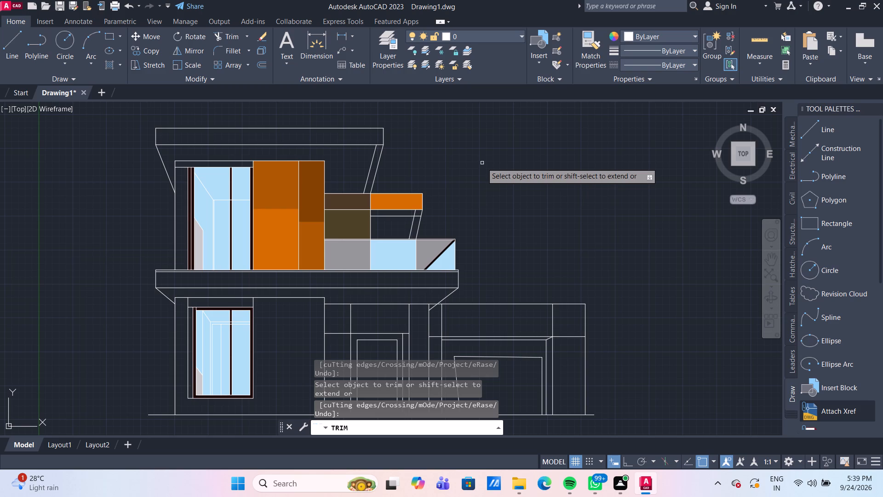
pyautogui.press('Escape')
# Hatch the thin railing strips above the light blue and inner grey glass panels with solid colour 15,0,0.
pyautogui.scroll(3, 347, 232)
pyautogui.scroll(1, 551, 216)
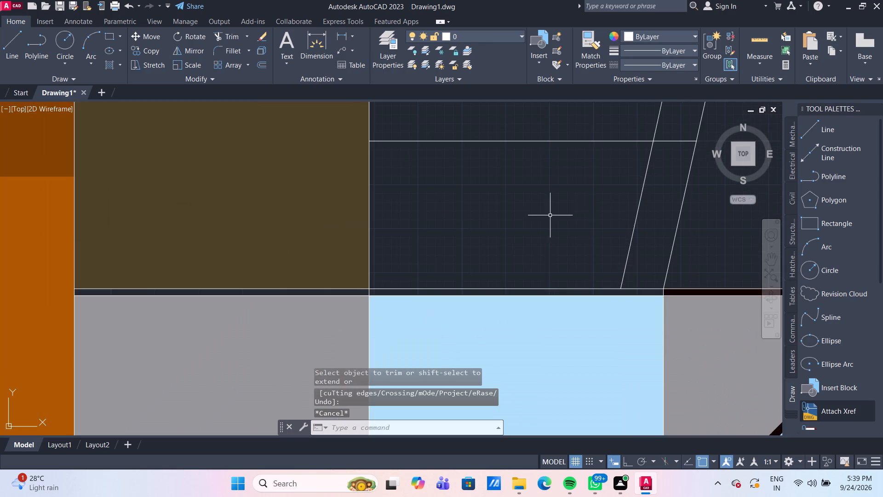
pyautogui.moveTo(546, 214); pyautogui.dragTo(470, 179, button='middle')
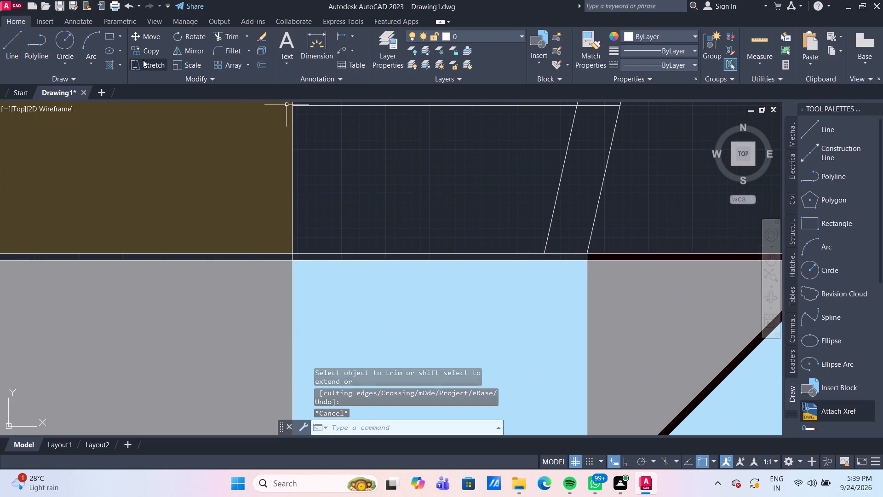
pyautogui.click(106, 70)
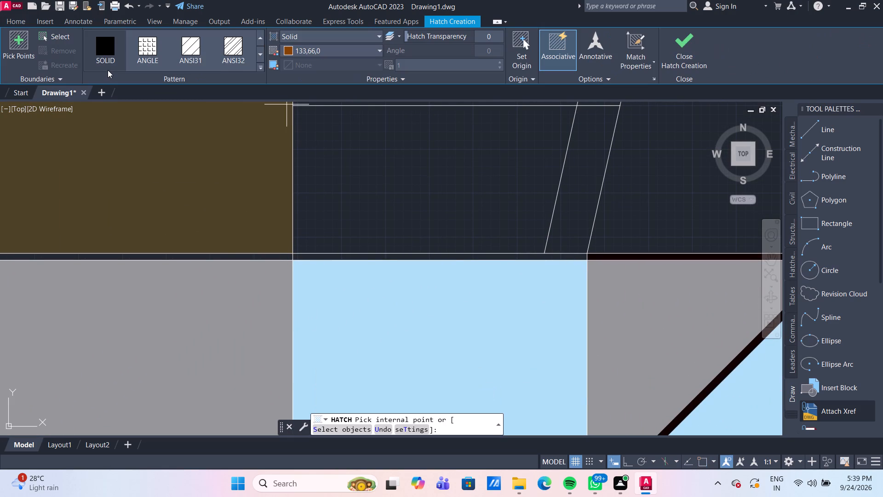
pyautogui.click(339, 52)
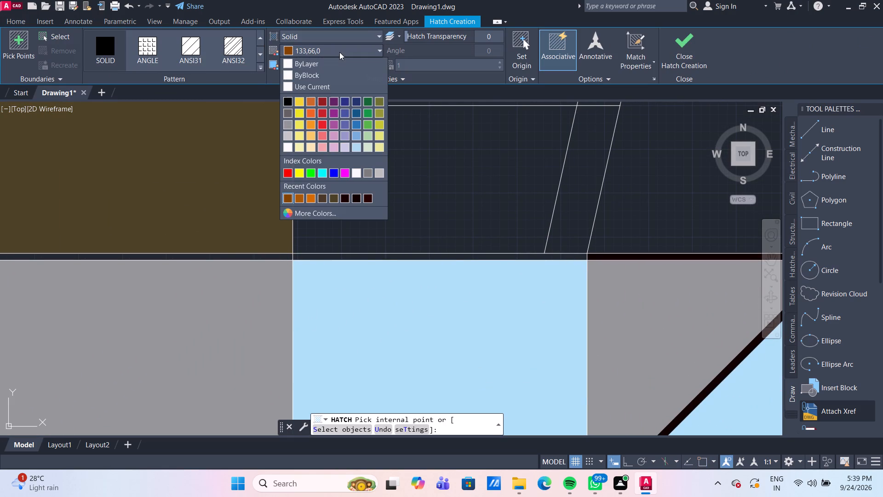
pyautogui.click(356, 198)
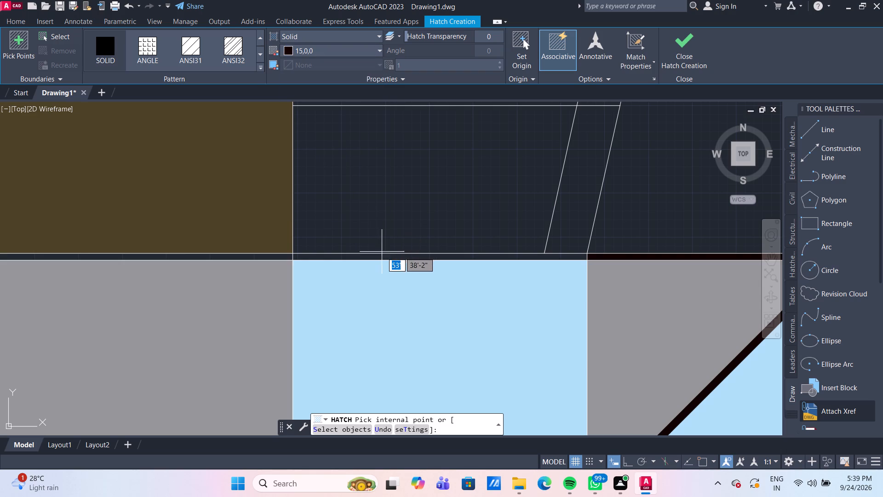
pyautogui.click(382, 258)
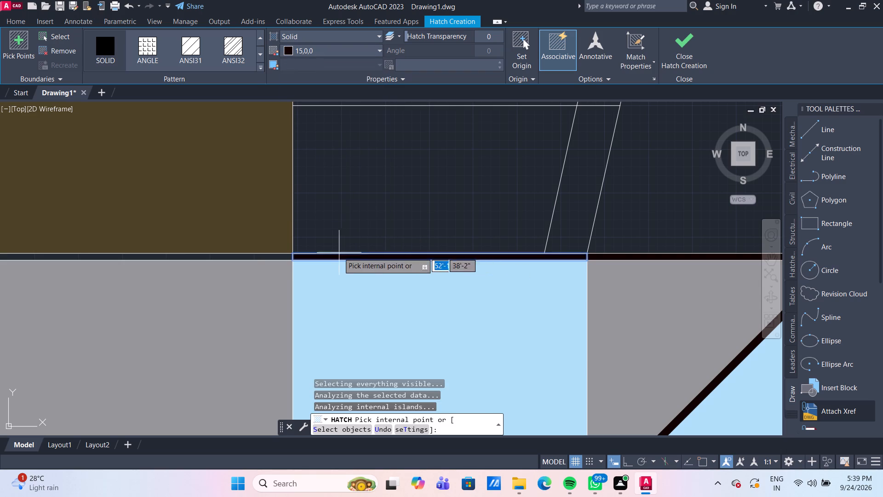
pyautogui.click(272, 258)
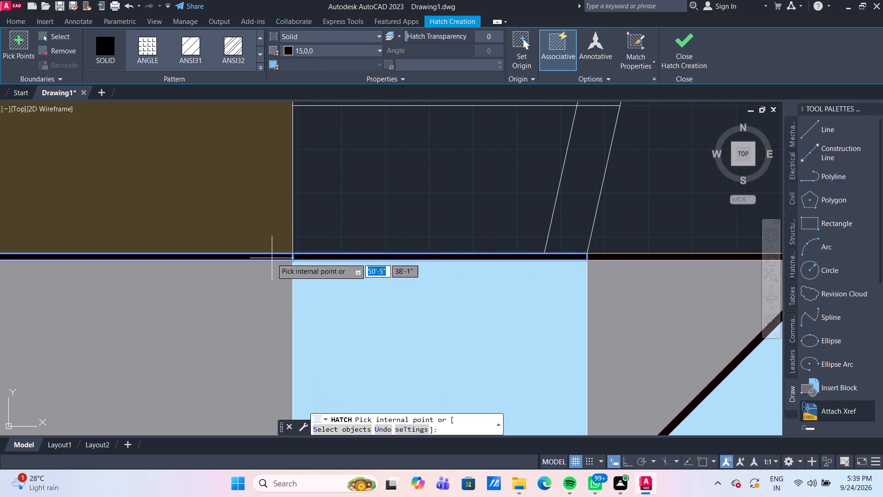
pyautogui.press('Return')
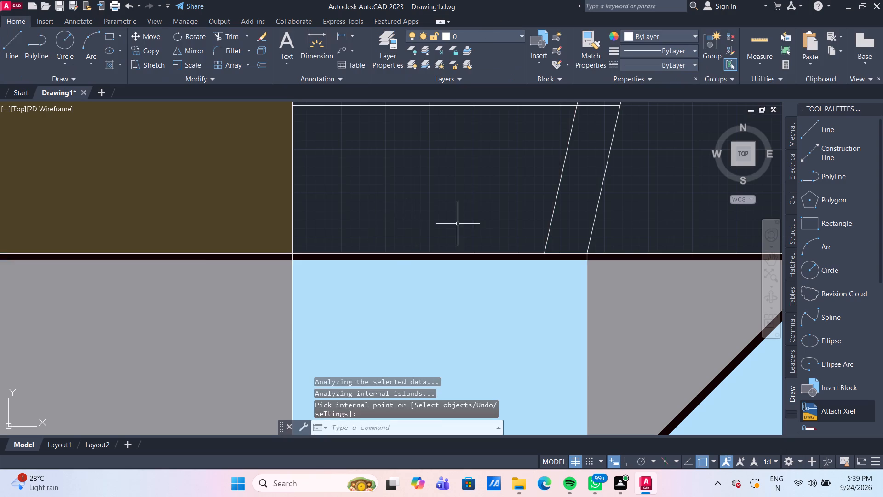
pyautogui.scroll(-2, 480, 222)
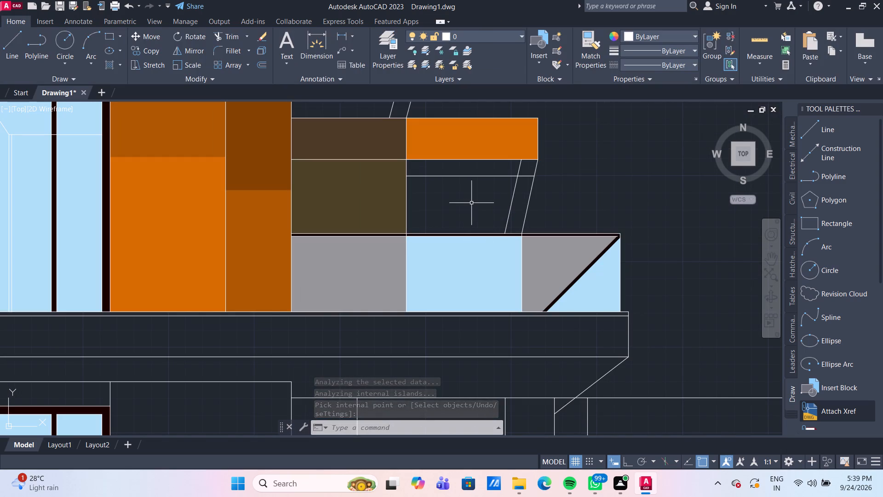
# Shorten the line between the dark brown band and olive panel to span only the orange band's bottom edge, 8' long.
pyautogui.moveTo(486, 200); pyautogui.dragTo(474, 240, button='middle')
pyautogui.scroll(-1, 488, 200)
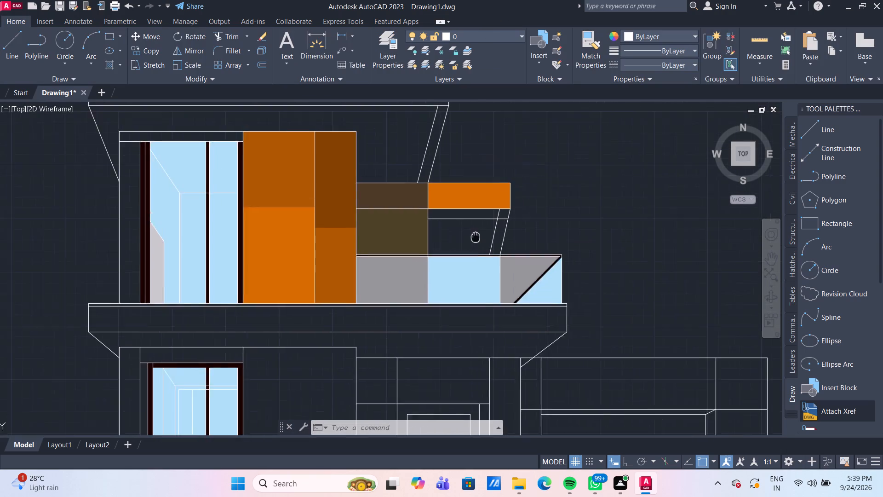
pyautogui.moveTo(474, 240); pyautogui.dragTo(422, 254, button='middle')
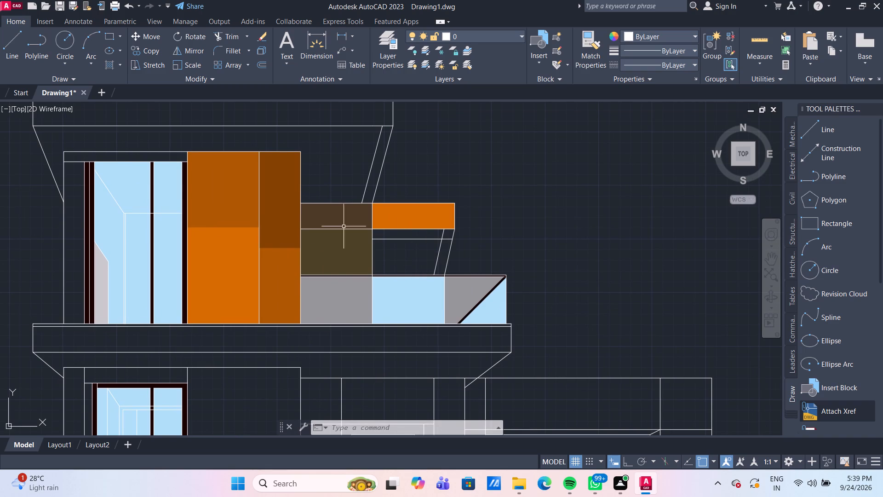
pyautogui.scroll(1, 292, 214)
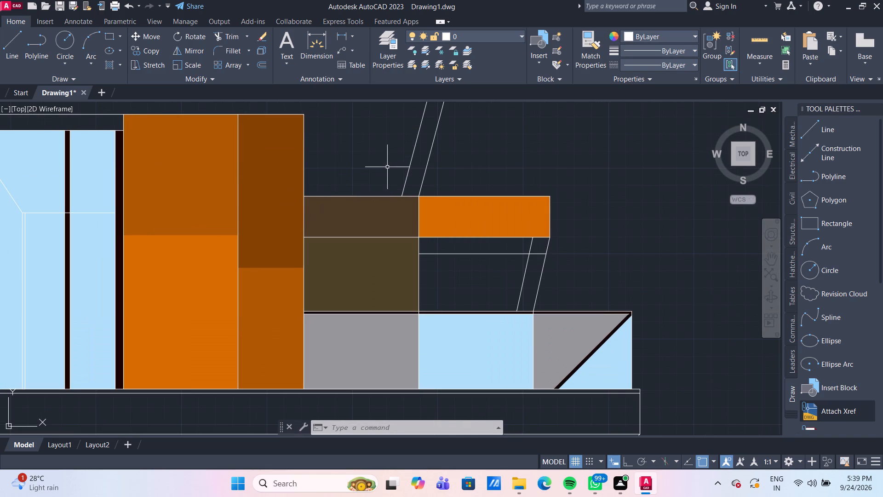
pyautogui.scroll(-2, 385, 167)
pyautogui.scroll(2, 276, 218)
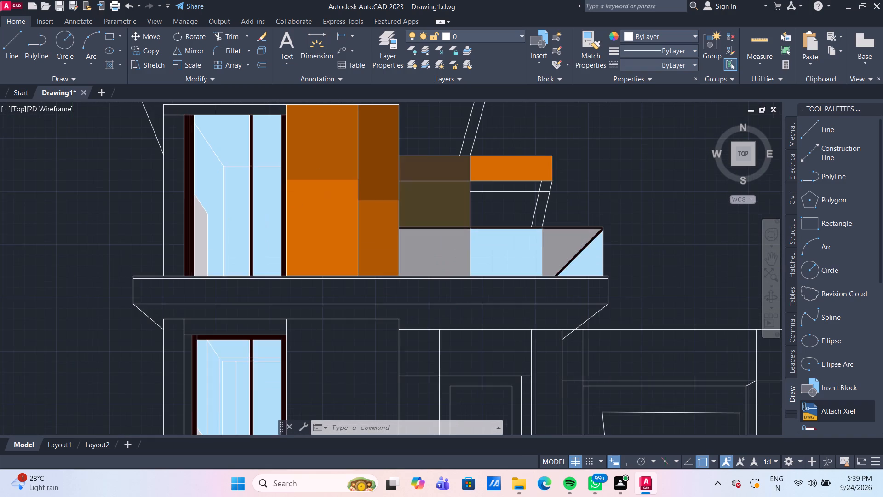
pyautogui.scroll(1, 276, 218)
pyautogui.scroll(-2, 276, 218)
pyautogui.moveTo(267, 287); pyautogui.dragTo(262, 268, button='middle')
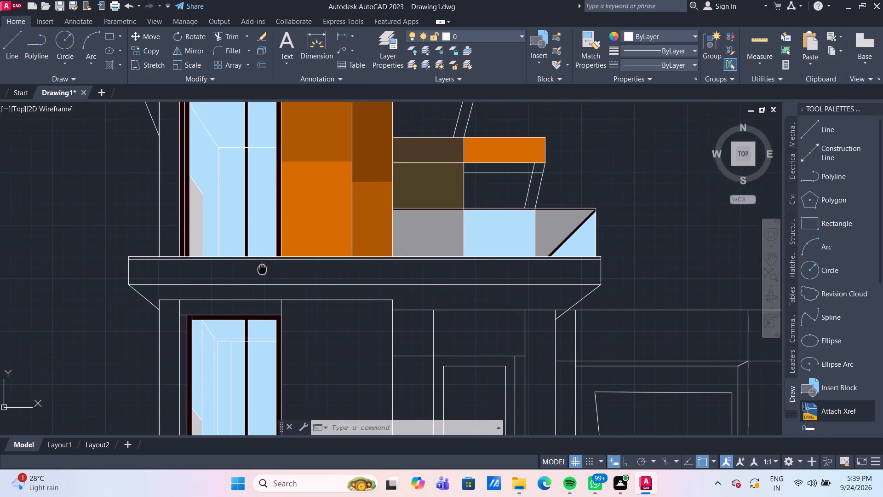
pyautogui.moveTo(262, 268); pyautogui.dragTo(173, 313, button='middle')
pyautogui.scroll(2, 346, 208)
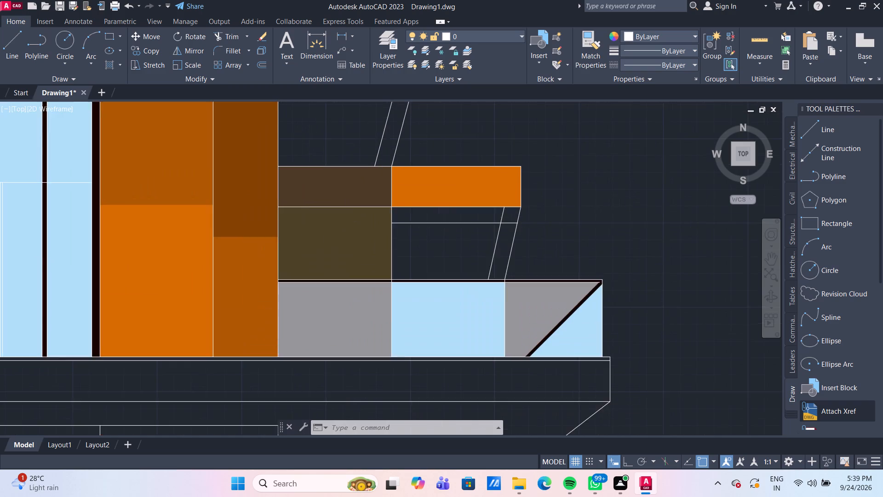
pyautogui.click(351, 207)
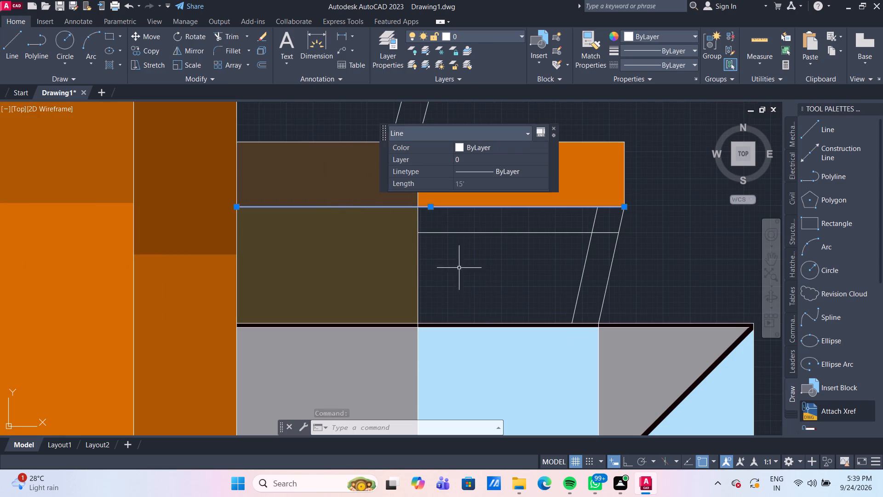
pyautogui.click(238, 208)
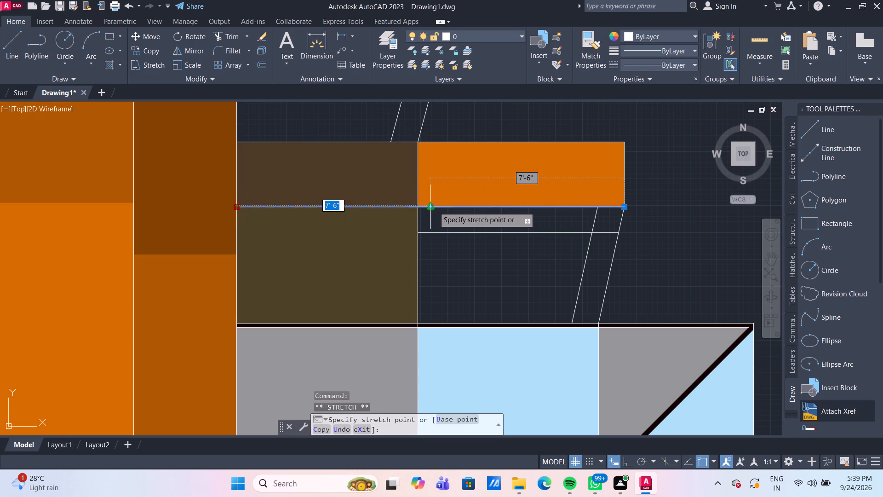
pyautogui.click(418, 206)
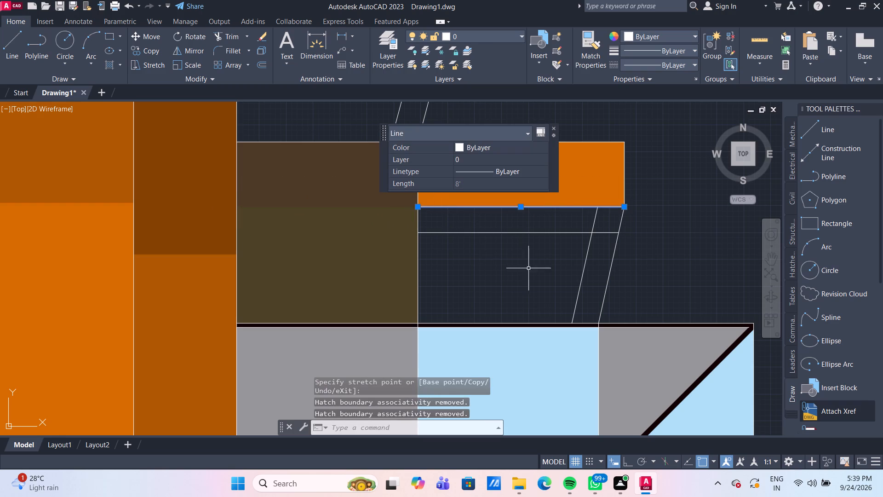
pyautogui.press('Escape')
# Draw a circle of 3" radius just below the roof band, between the tall dark orange panel and the slanted support.
pyautogui.scroll(-2, 544, 286)
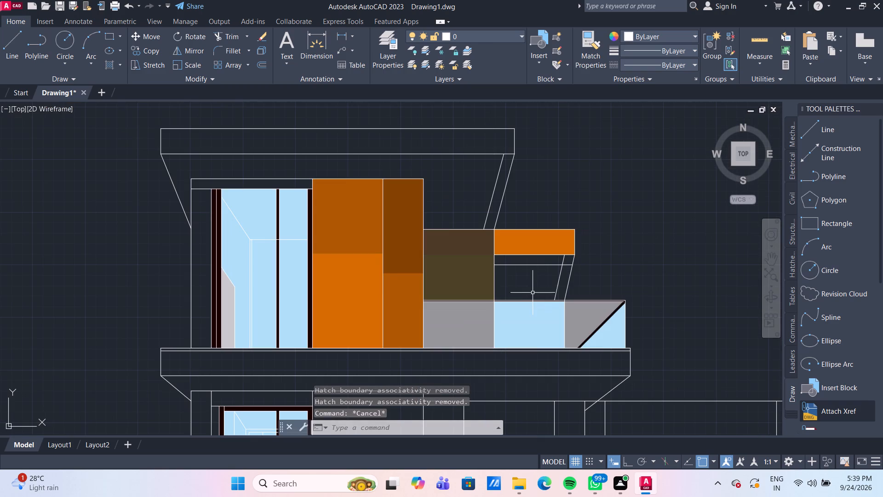
pyautogui.moveTo(530, 286); pyautogui.dragTo(470, 253, button='middle')
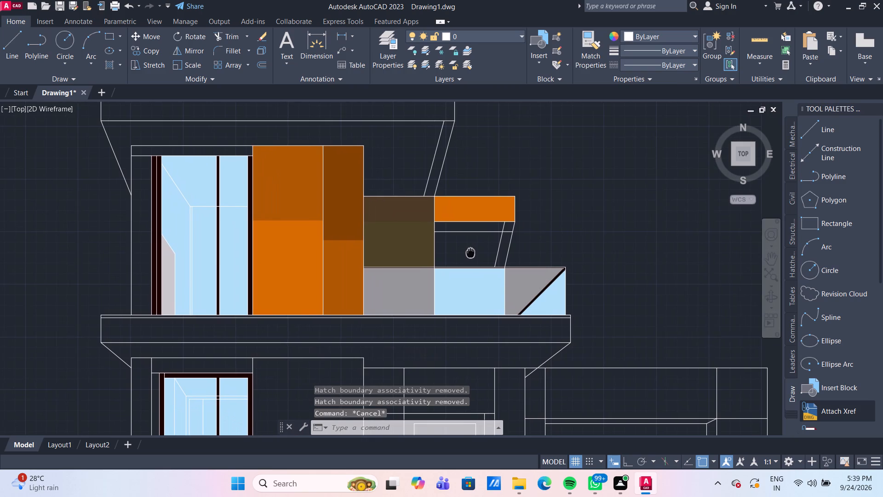
pyautogui.moveTo(470, 253); pyautogui.dragTo(475, 253, button='middle')
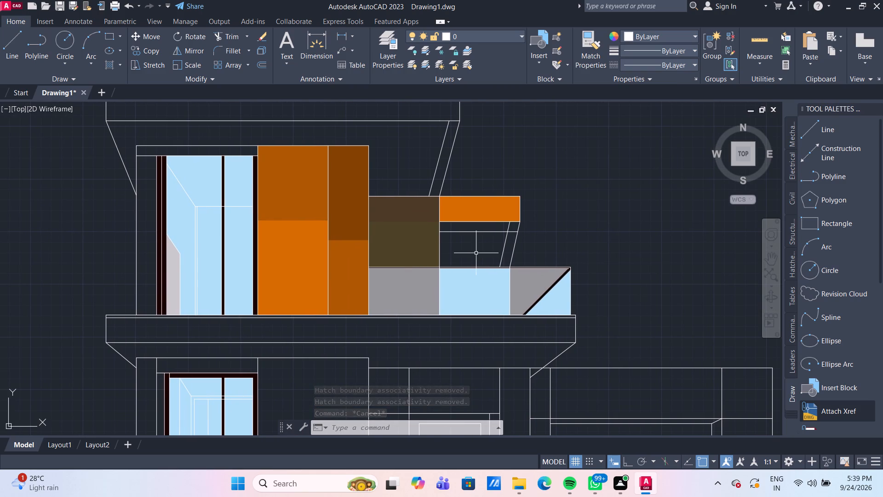
pyautogui.scroll(-1, 476, 253)
pyautogui.scroll(1, 417, 185)
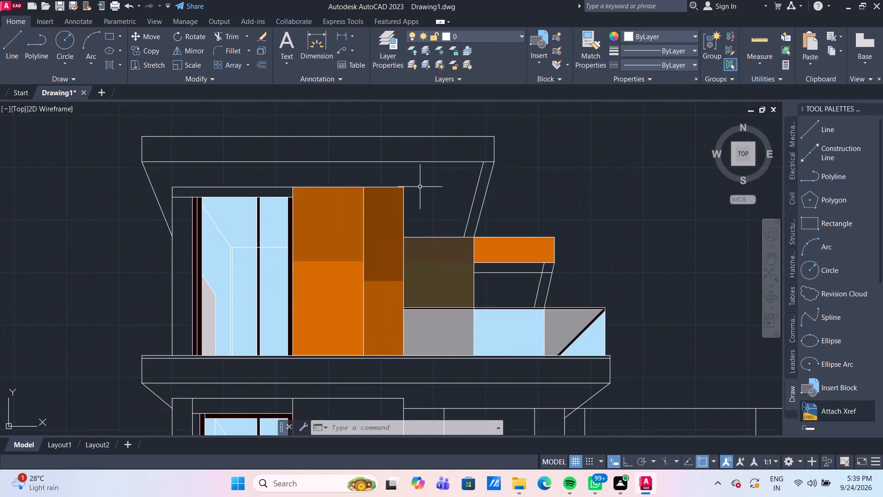
pyautogui.scroll(1, 420, 187)
pyautogui.click(65, 46)
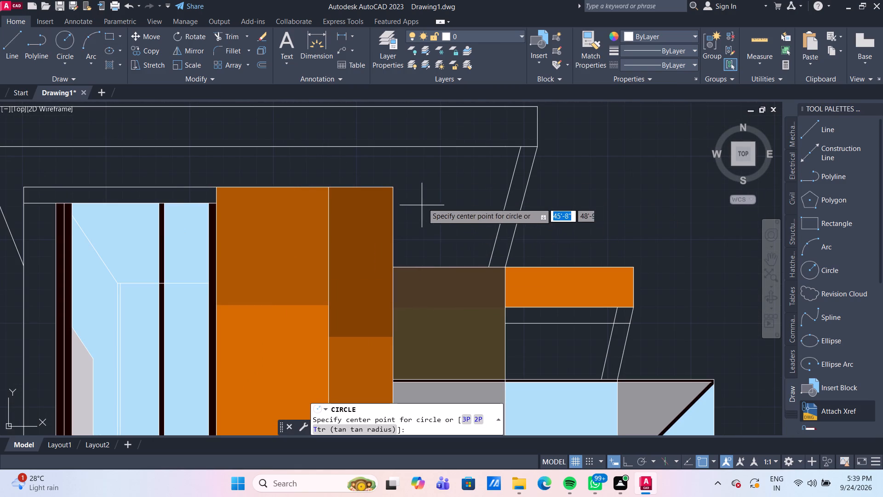
pyautogui.click(431, 178)
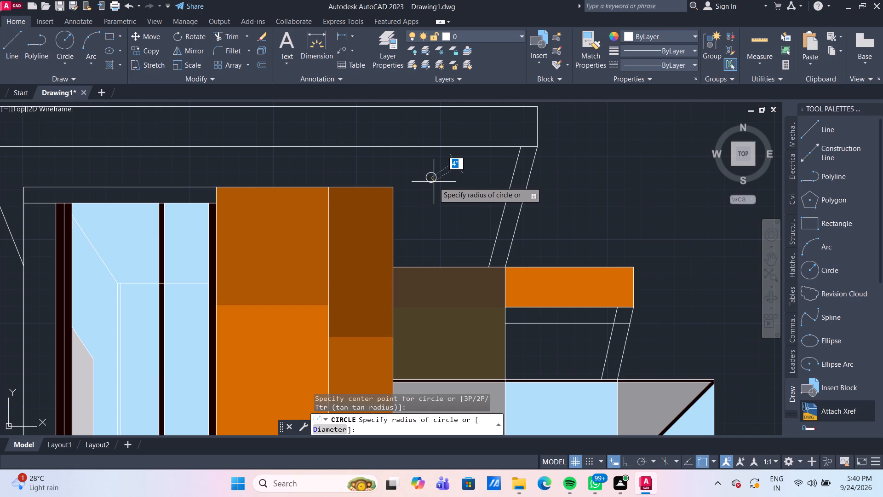
pyautogui.write('3"')
pyautogui.press('Return')
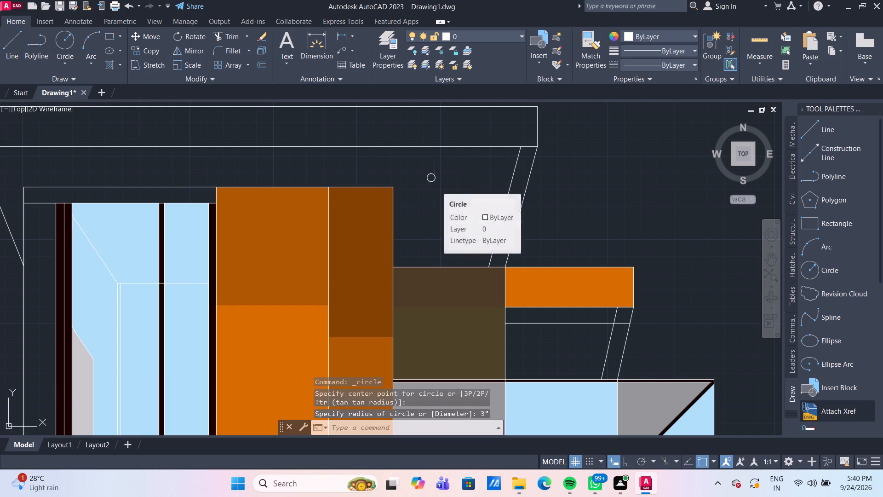
# Copy the small circle by its centre to a point above the dark brown band, near the slanted support.
pyautogui.click(434, 182)
pyautogui.write('co')
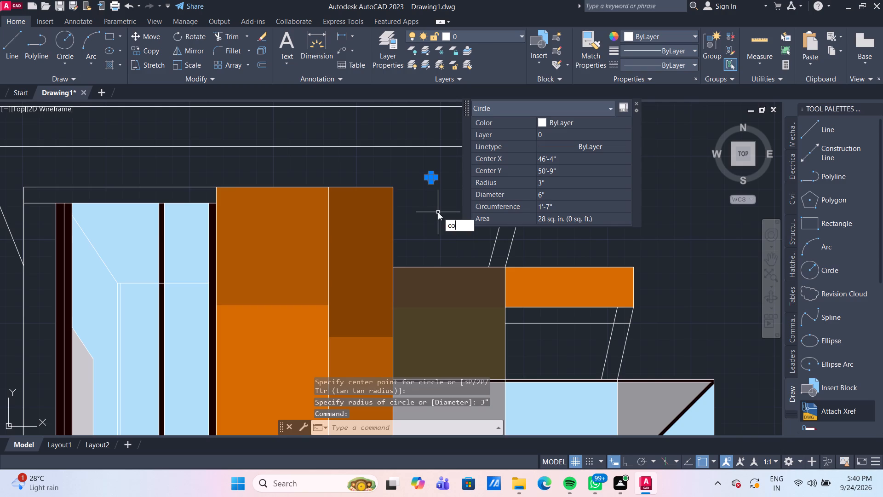
pyautogui.press('Return')
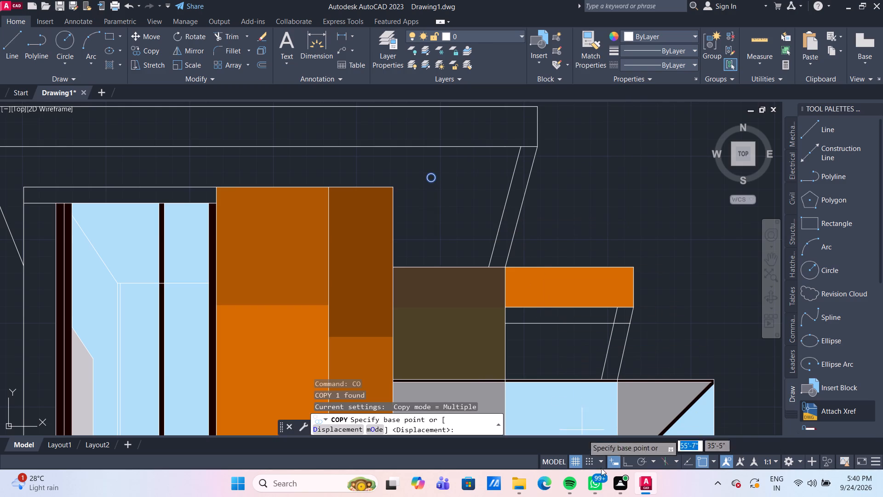
pyautogui.click(626, 468)
pyautogui.click(628, 458)
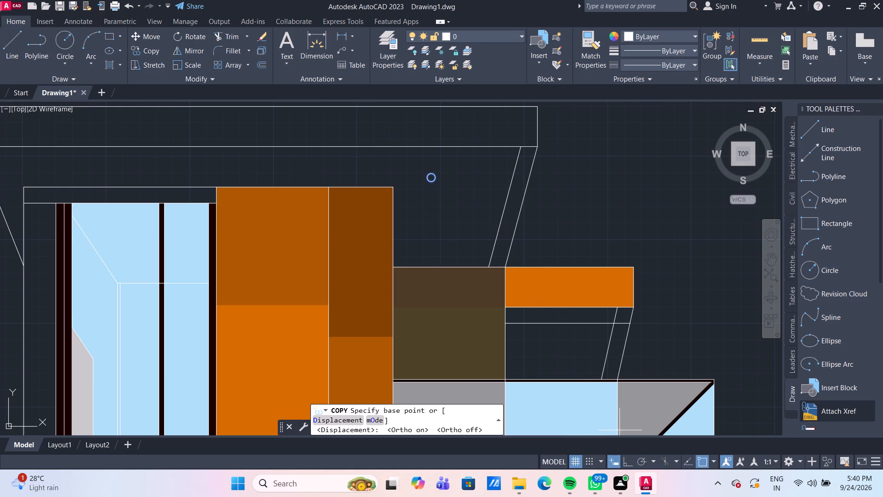
pyautogui.click(433, 177)
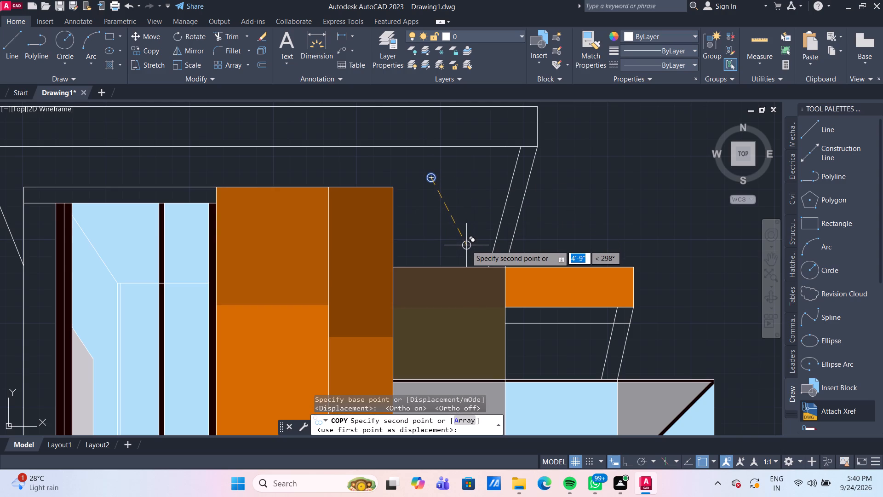
pyautogui.click(469, 248)
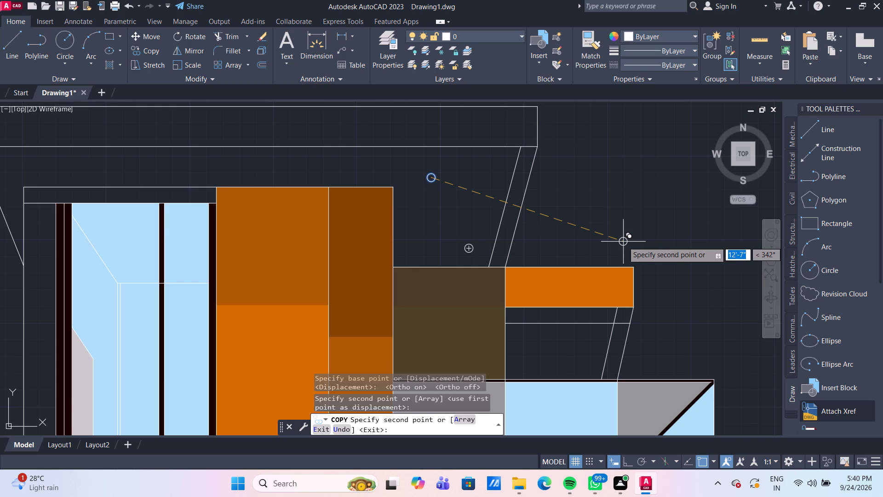
# Place two more copies of the circle beneath the floor slab, the second one near its slanted outer bracket.
pyautogui.scroll(-2, 621, 247)
pyautogui.moveTo(655, 288); pyautogui.dragTo(547, 241, button='middle')
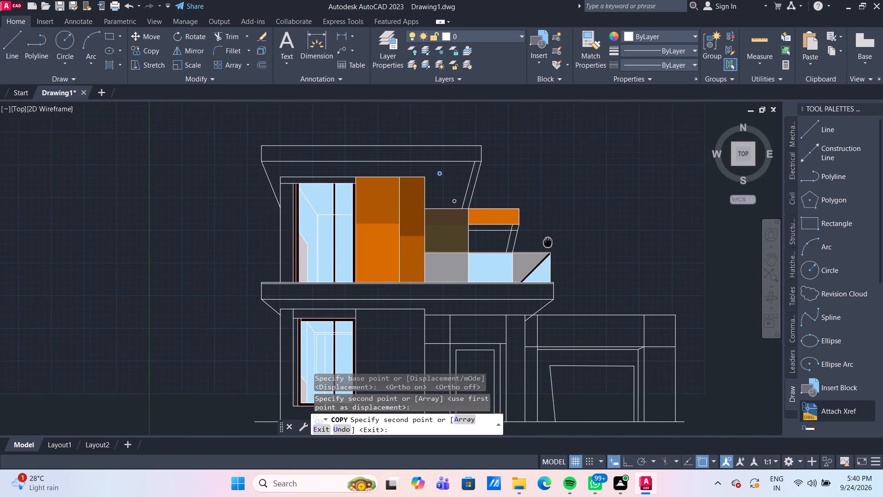
pyautogui.moveTo(547, 241); pyautogui.dragTo(525, 212, button='middle')
pyautogui.scroll(2, 555, 274)
pyautogui.moveTo(523, 284); pyautogui.dragTo(533, 253, button='middle')
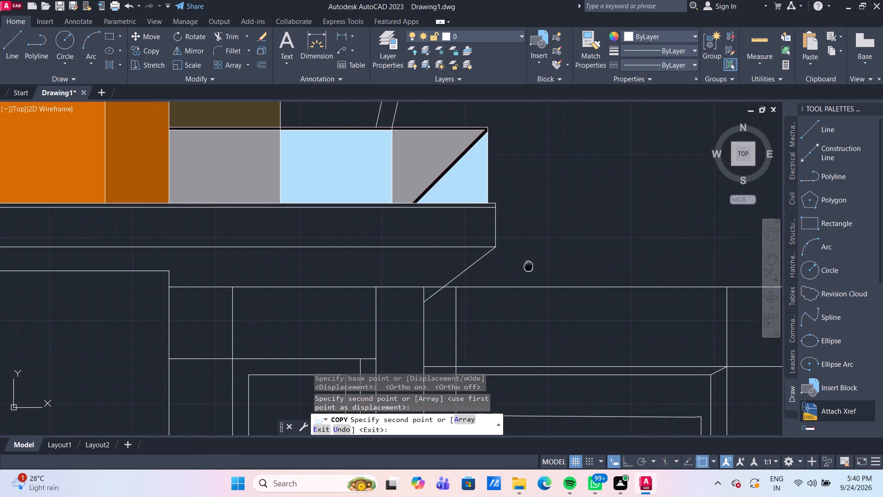
pyautogui.moveTo(533, 253); pyautogui.dragTo(542, 236, button='middle')
pyautogui.scroll(1, 542, 236)
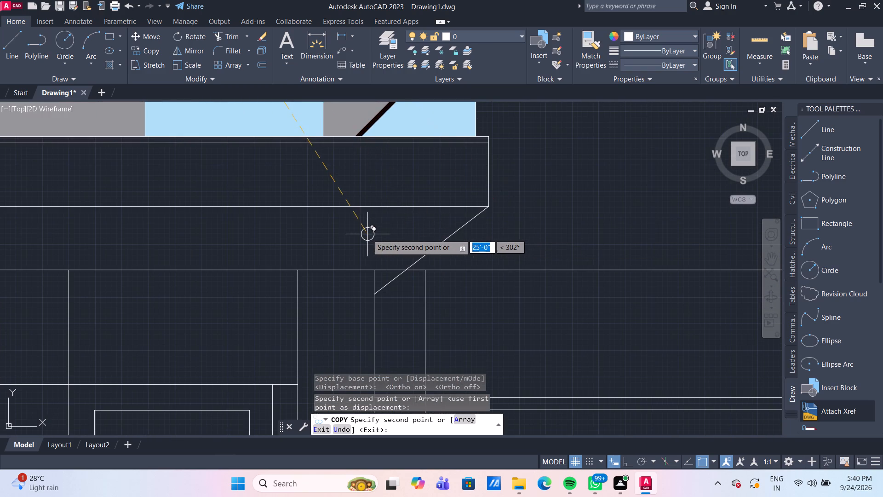
pyautogui.scroll(-2, 367, 234)
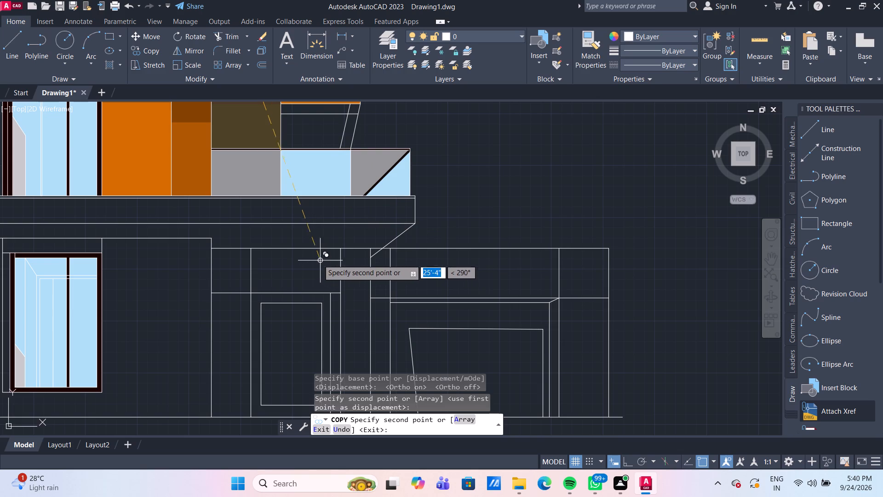
pyautogui.click(295, 236)
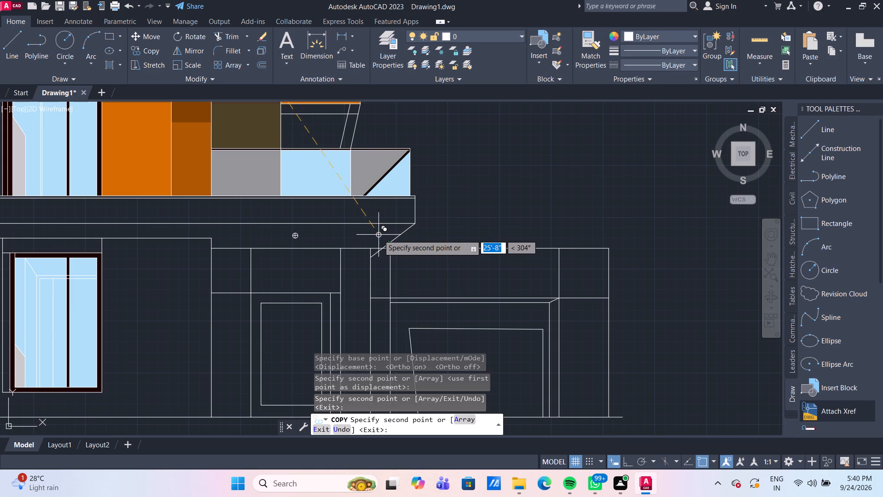
pyautogui.click(377, 234)
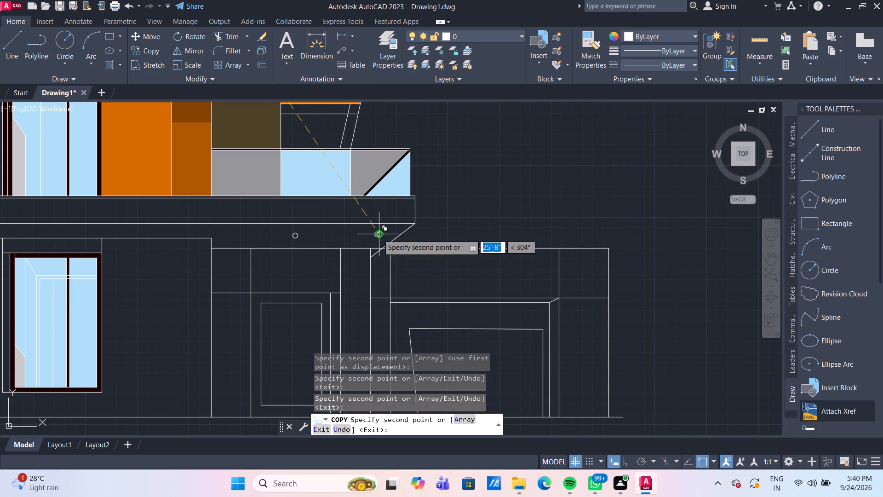
pyautogui.scroll(-2, 562, 230)
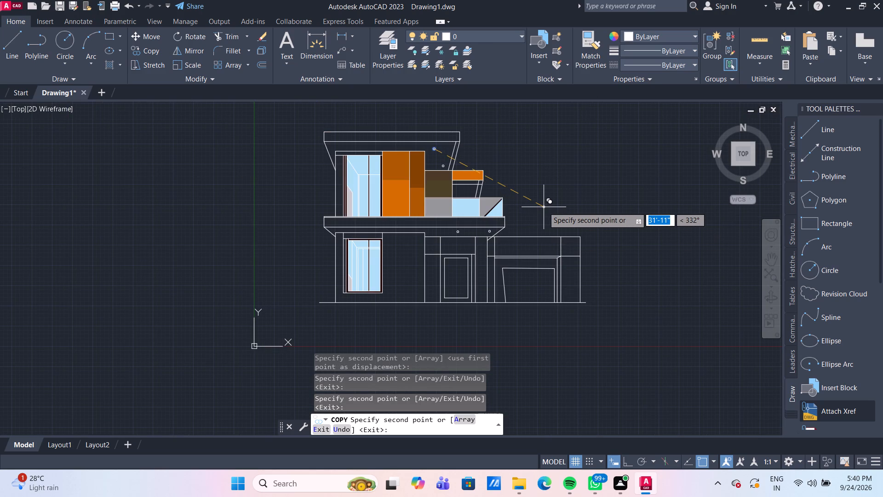
pyautogui.press('Escape')
# Fill the roof band and the floor slab band with a solid hatch in pale cream, colour 254,234,185.
pyautogui.scroll(2, 364, 162)
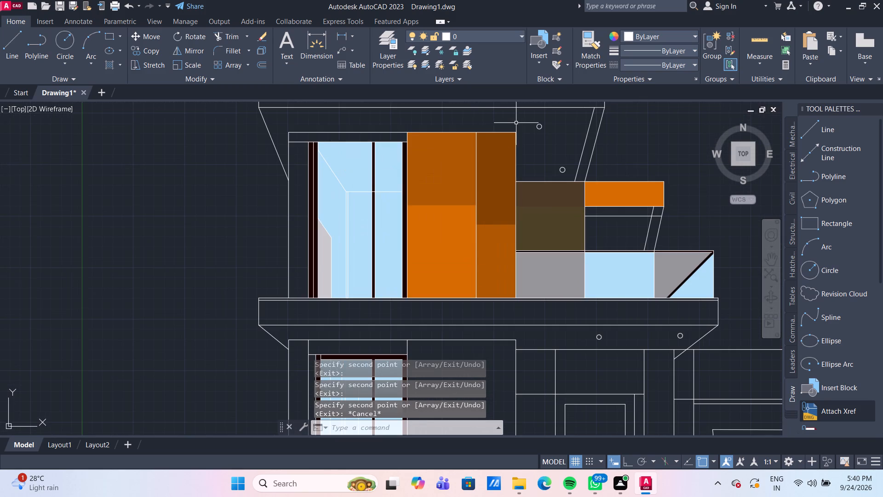
pyautogui.moveTo(523, 123); pyautogui.dragTo(416, 199, button='middle')
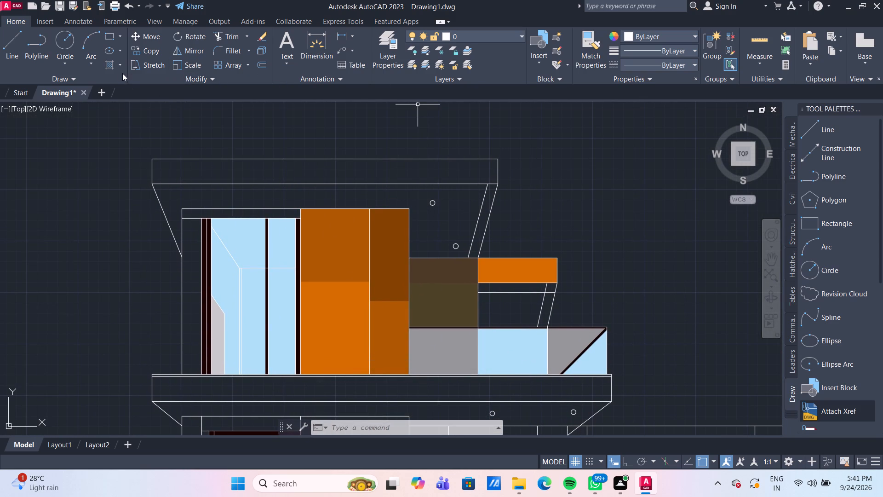
pyautogui.click(113, 66)
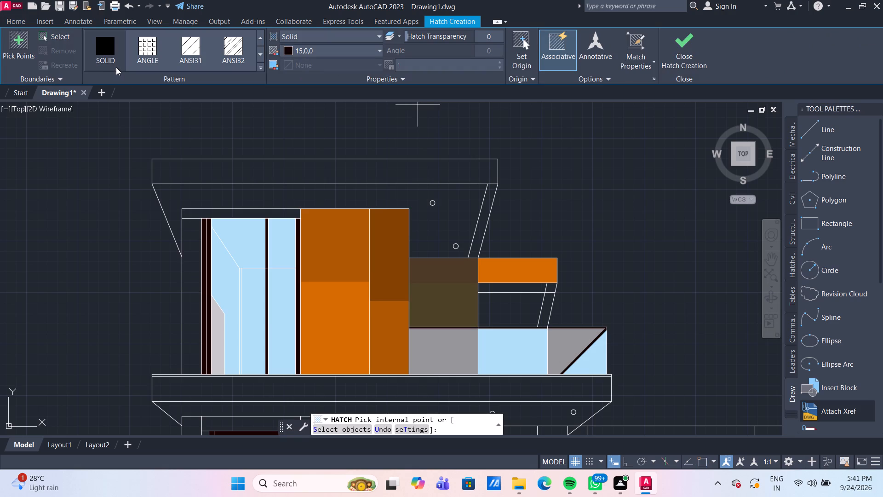
pyautogui.click(340, 49)
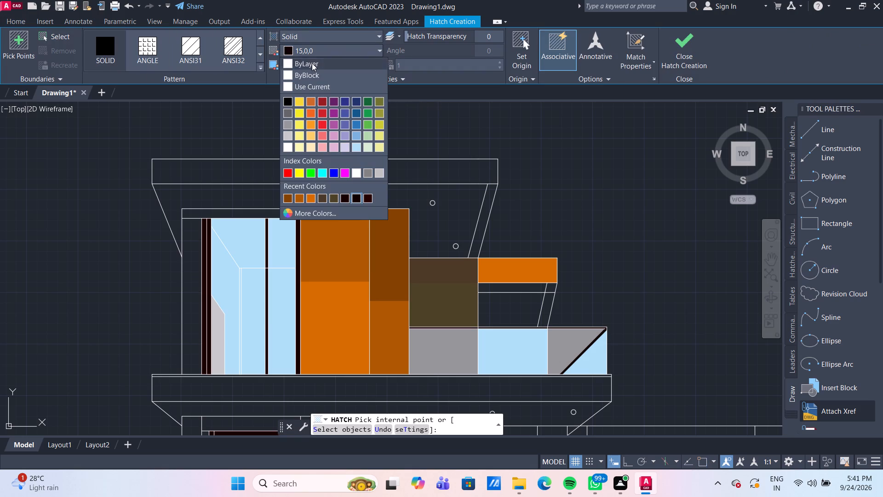
pyautogui.click(311, 147)
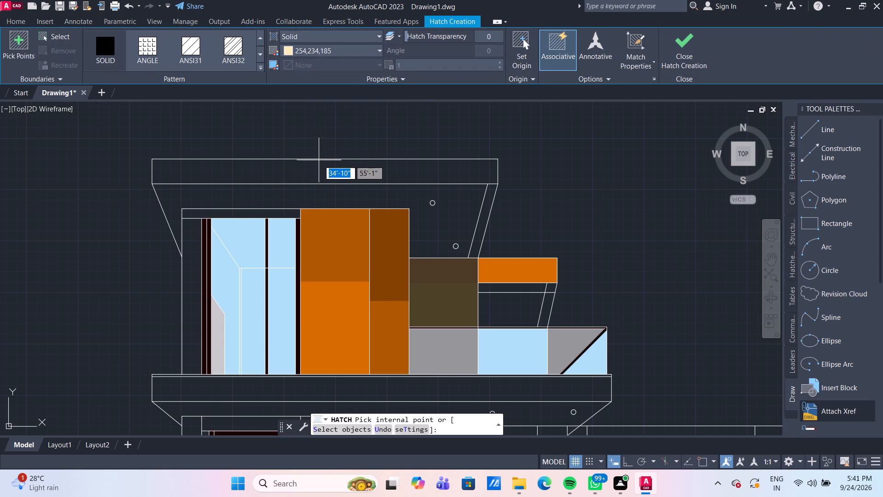
pyautogui.click(321, 171)
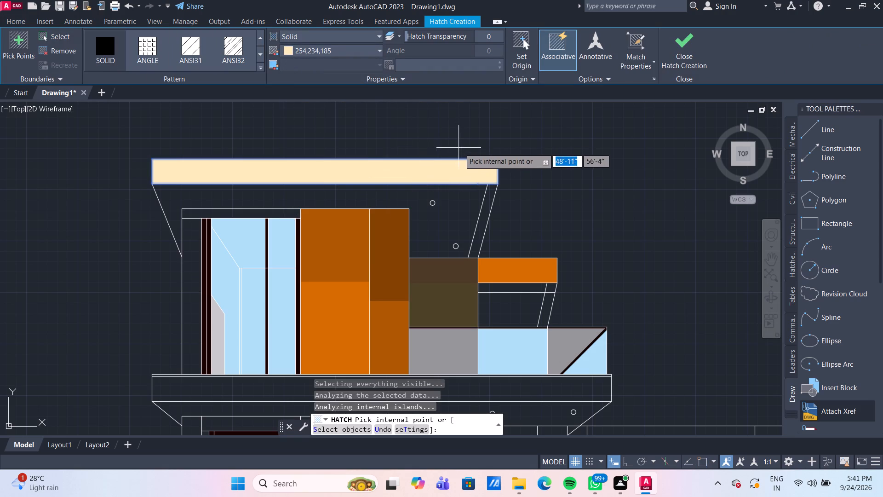
pyautogui.scroll(-2, 490, 175)
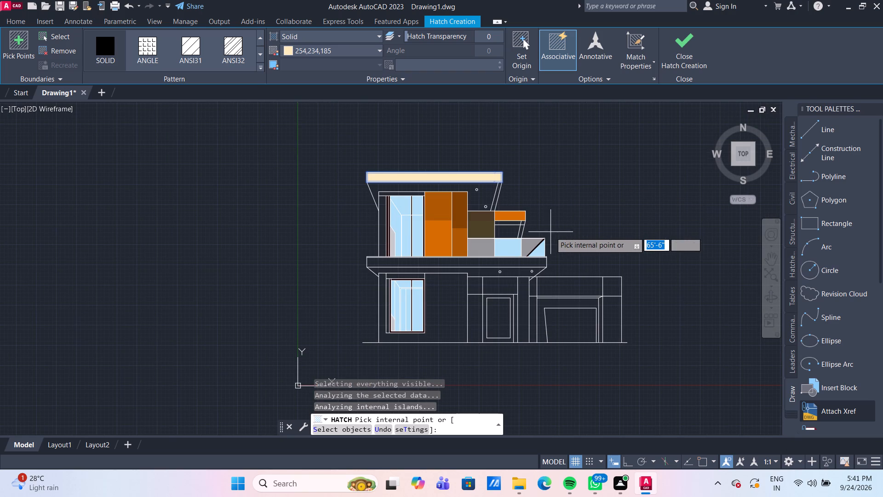
pyautogui.scroll(2, 488, 262)
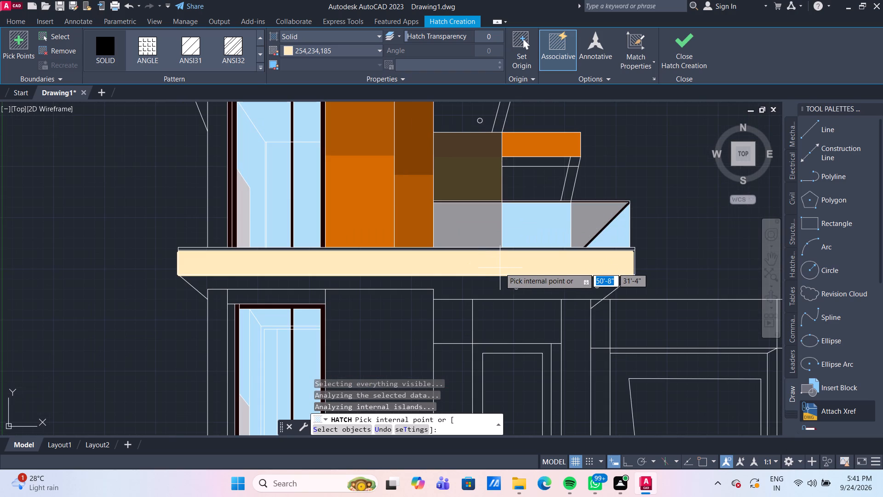
pyautogui.click(500, 268)
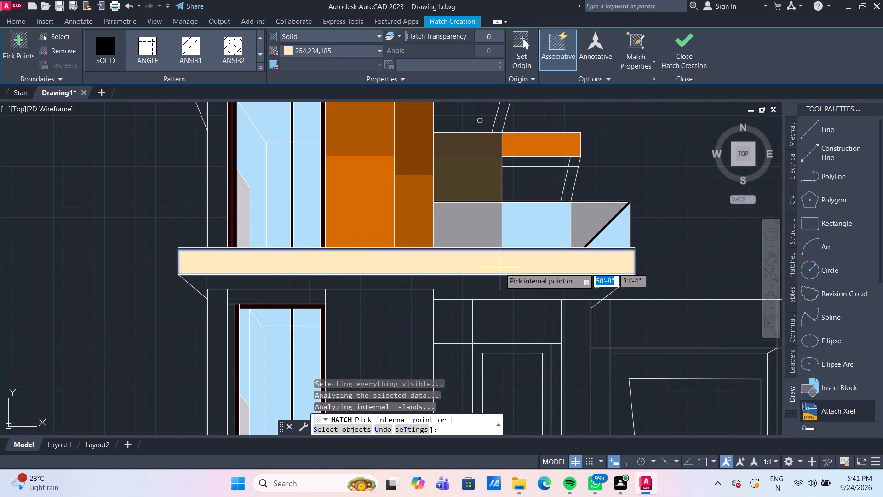
pyautogui.scroll(-2, 500, 268)
pyautogui.moveTo(610, 235); pyautogui.dragTo(450, 198, button='middle')
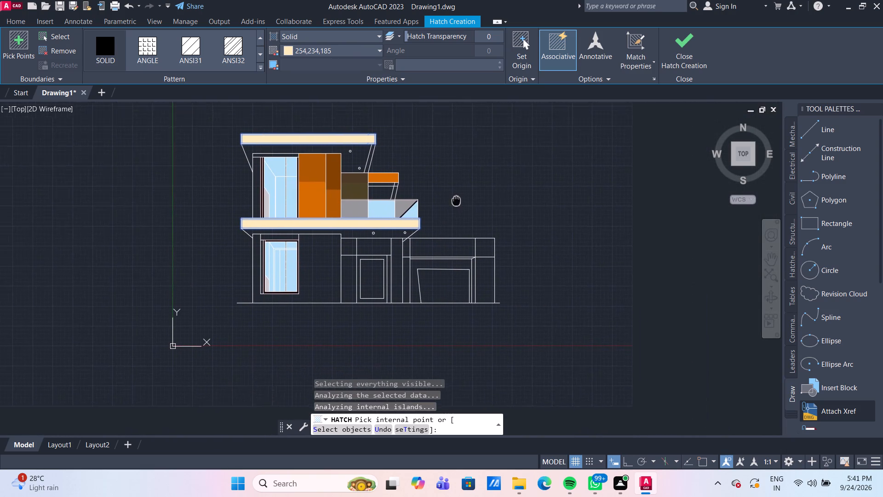
pyautogui.moveTo(450, 198); pyautogui.dragTo(429, 193, button='middle')
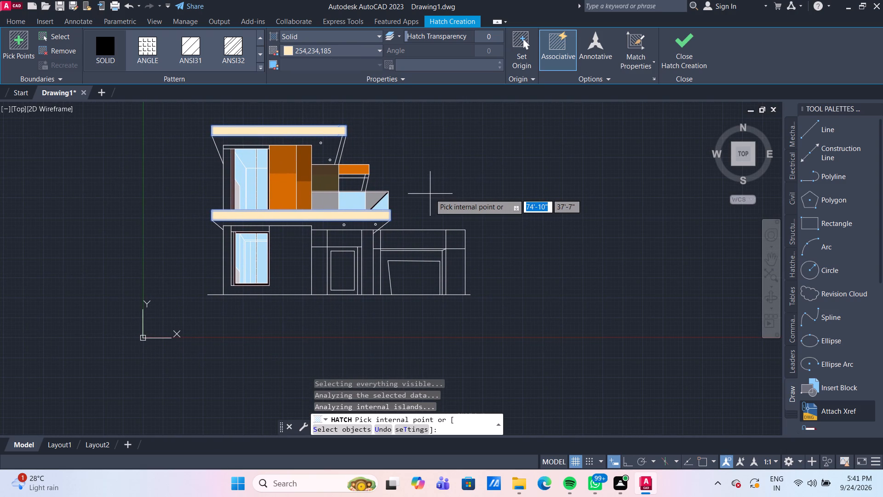
pyautogui.press('Return')
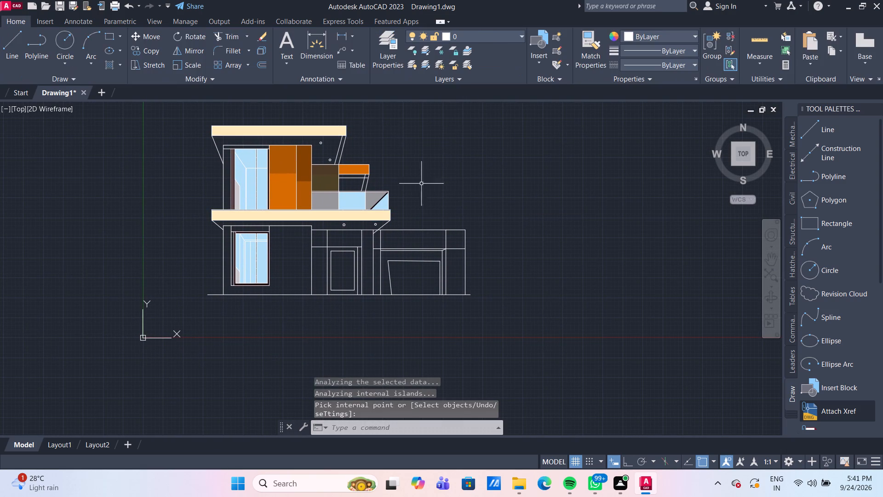
# Draw a nearly horizontal line about 28'-1" long from the ground-floor wall edge nearest the door, across the window and past the outer wall.
pyautogui.scroll(1, 284, 286)
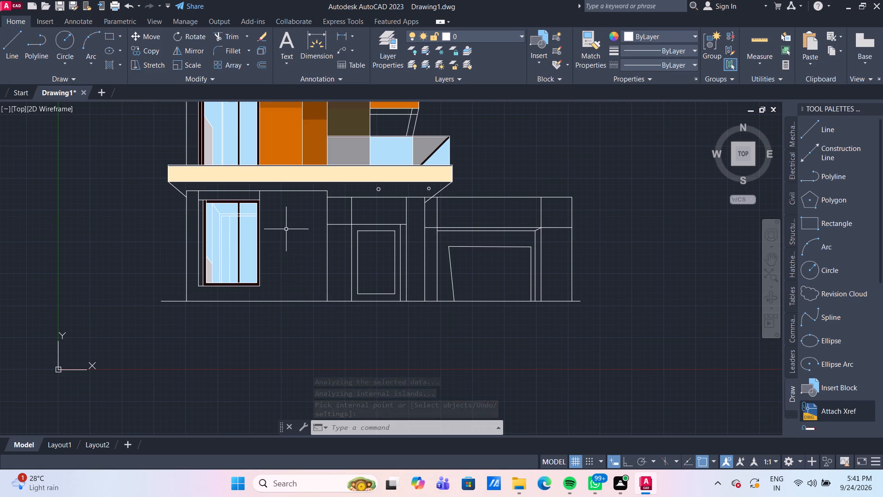
pyautogui.scroll(1, 286, 229)
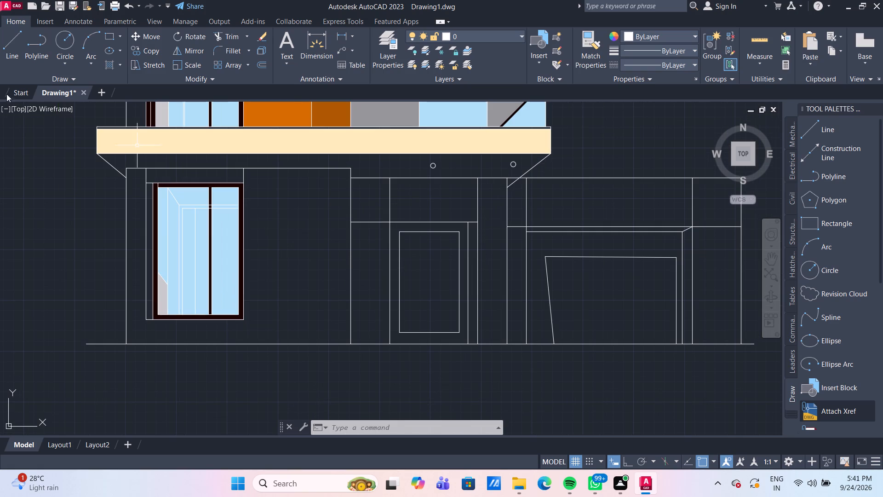
pyautogui.click(17, 46)
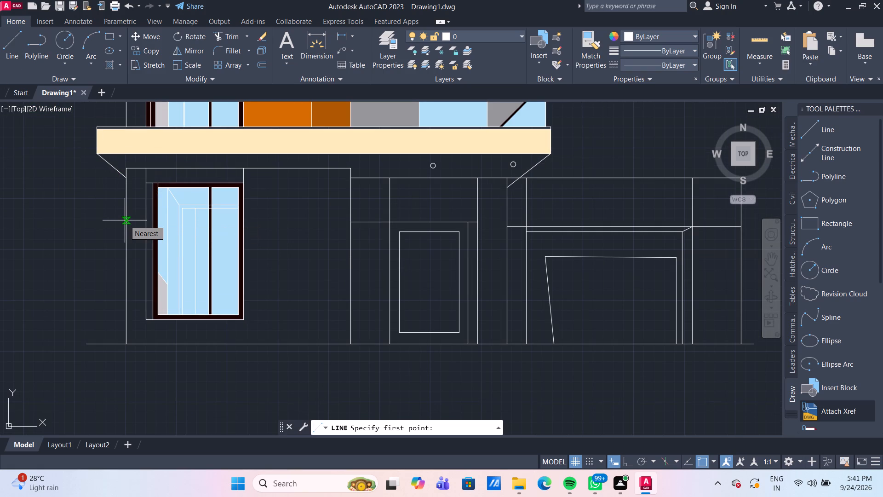
pyautogui.click(351, 231)
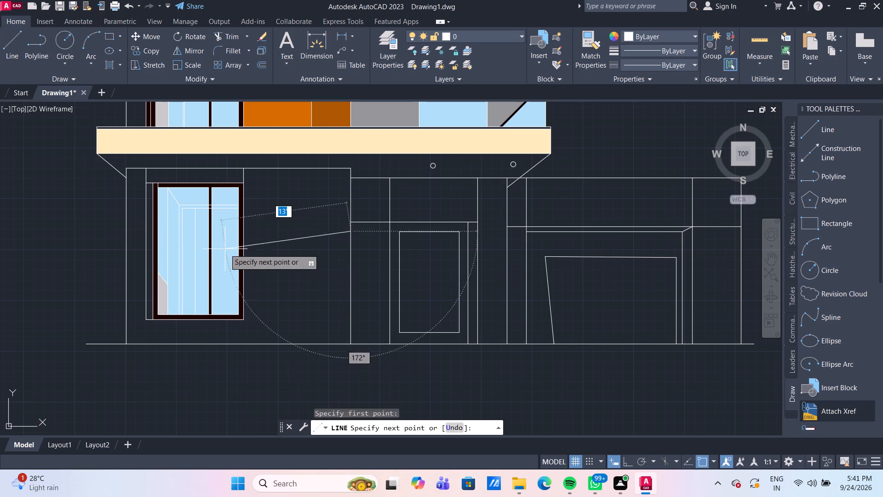
pyautogui.click(76, 234)
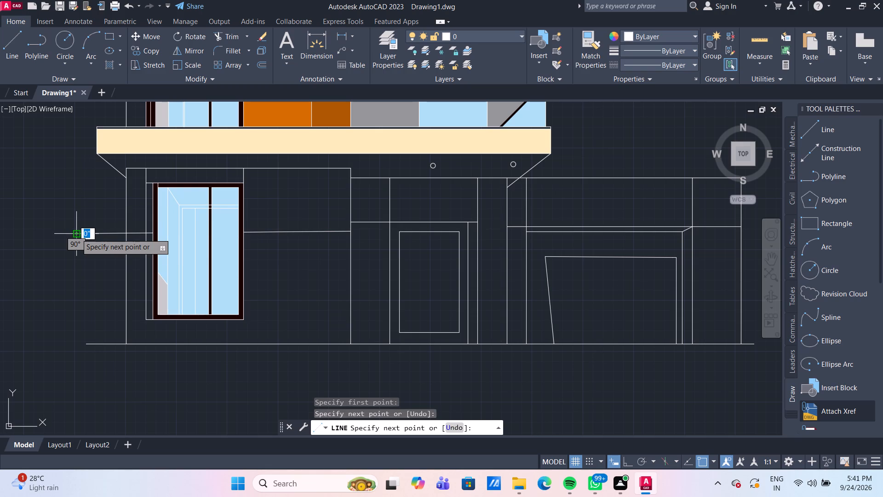
pyautogui.press('Escape')
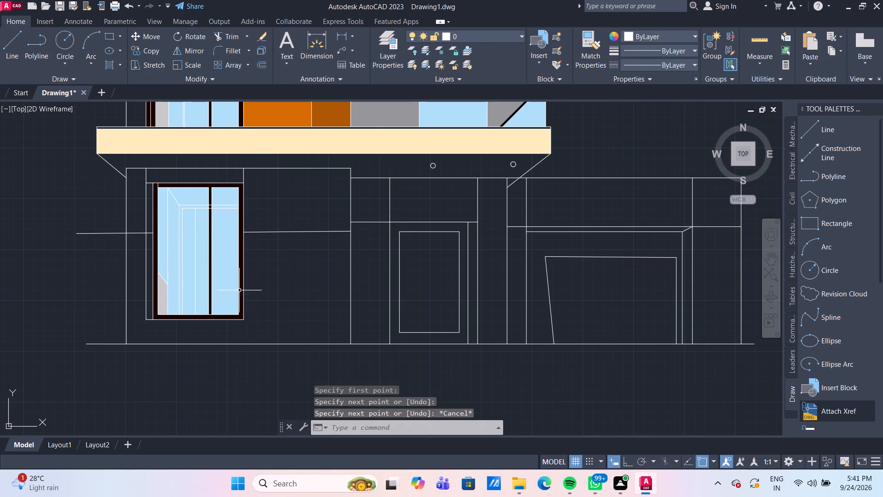
# Fill the areas beneath the roof and floor slab, plus the slanted support strip under the roof, with solid hatch colour 254,204,102.
pyautogui.scroll(-1, 249, 287)
pyautogui.moveTo(496, 139); pyautogui.dragTo(445, 223, button='middle')
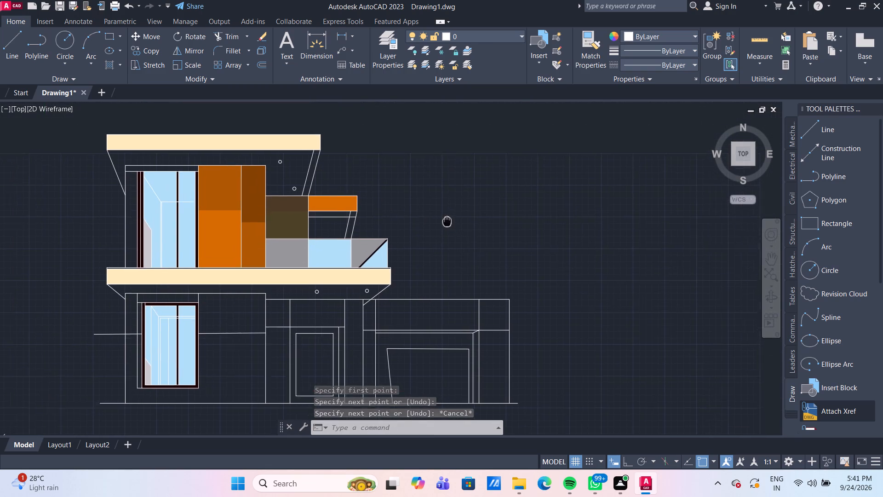
pyautogui.moveTo(445, 223); pyautogui.dragTo(424, 237, button='middle')
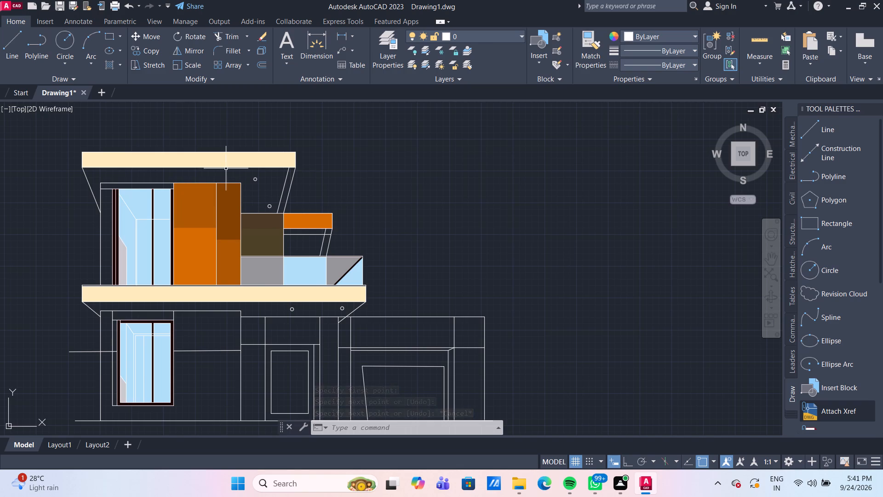
pyautogui.moveTo(229, 175); pyautogui.dragTo(234, 161, button='middle')
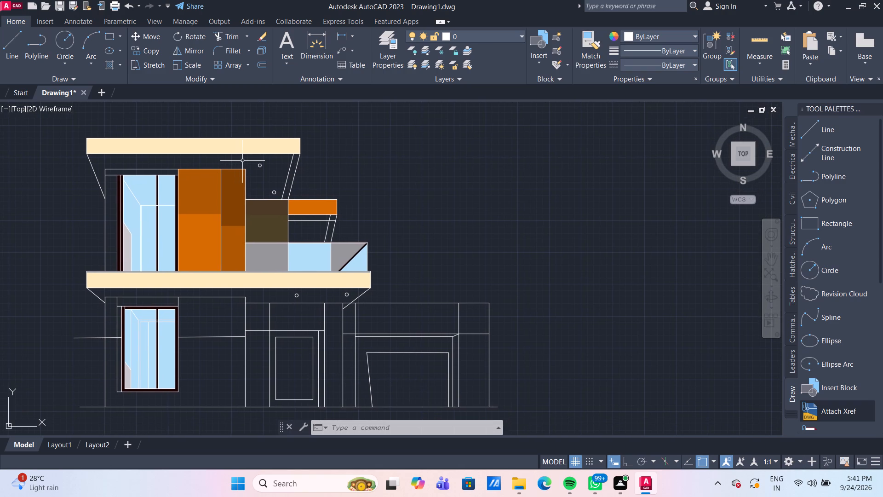
pyautogui.click(112, 68)
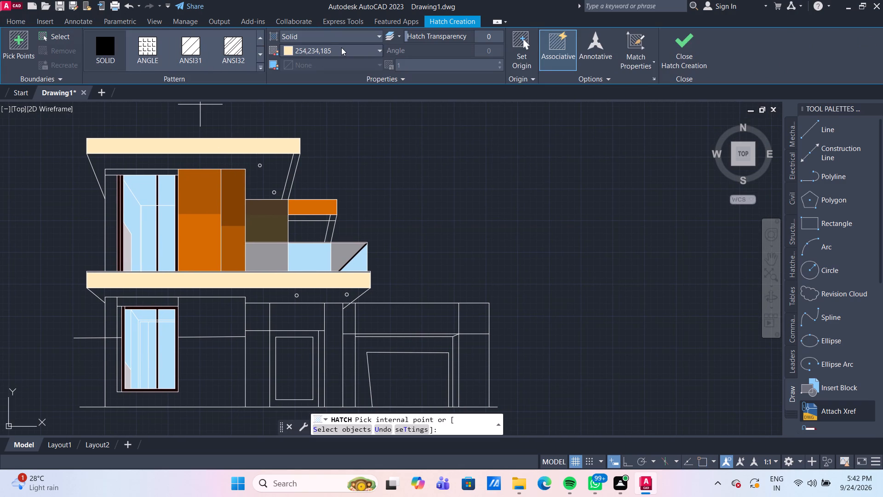
pyautogui.click(344, 47)
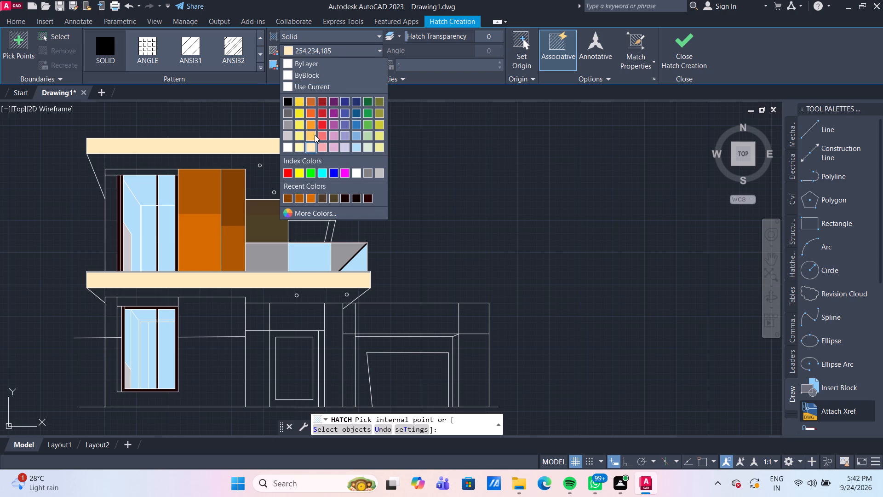
pyautogui.click(315, 135)
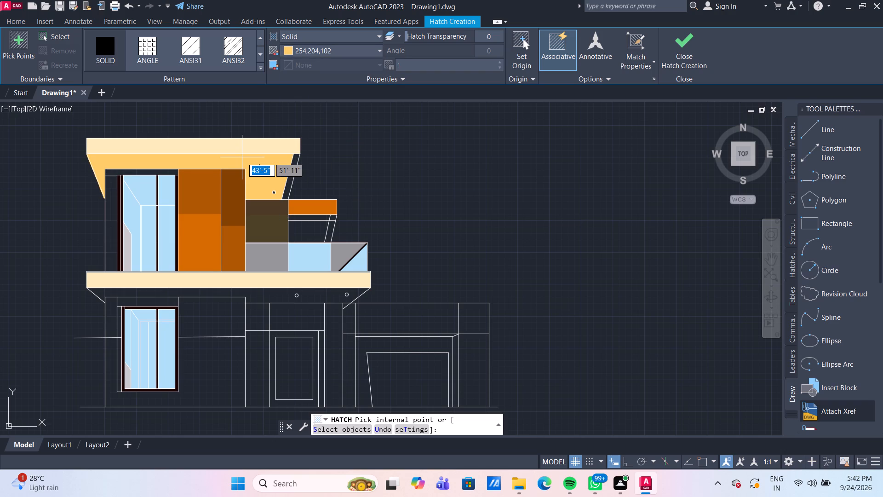
pyautogui.click(242, 157)
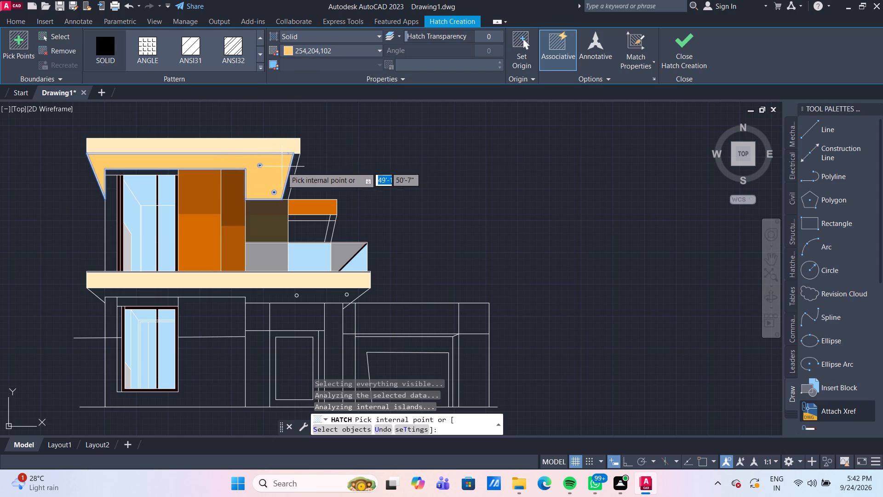
pyautogui.click(292, 172)
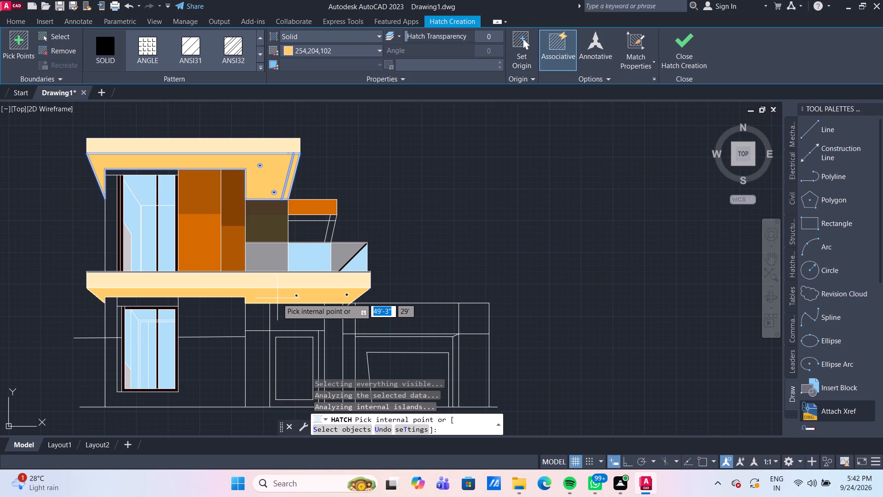
pyautogui.click(277, 298)
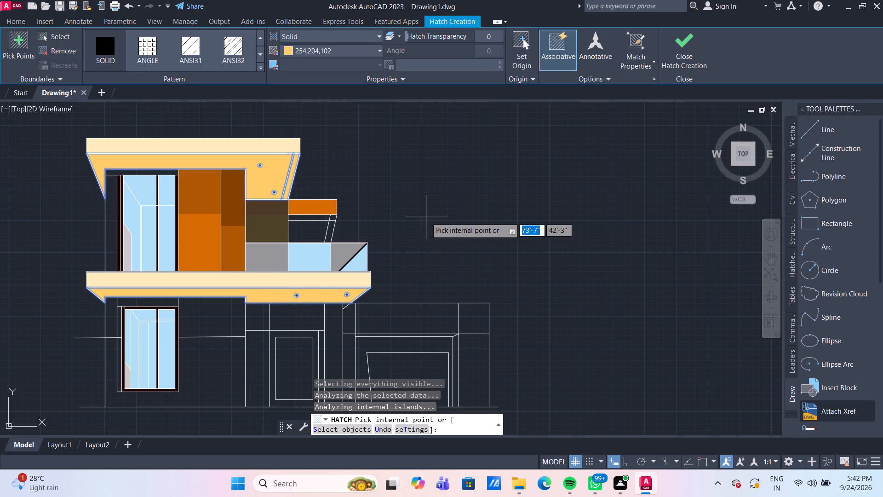
pyautogui.press('Return')
# Examine the filled area under the roof, checking the small circles, the slanted support and the neighbouring orange band.
pyautogui.scroll(2, 238, 156)
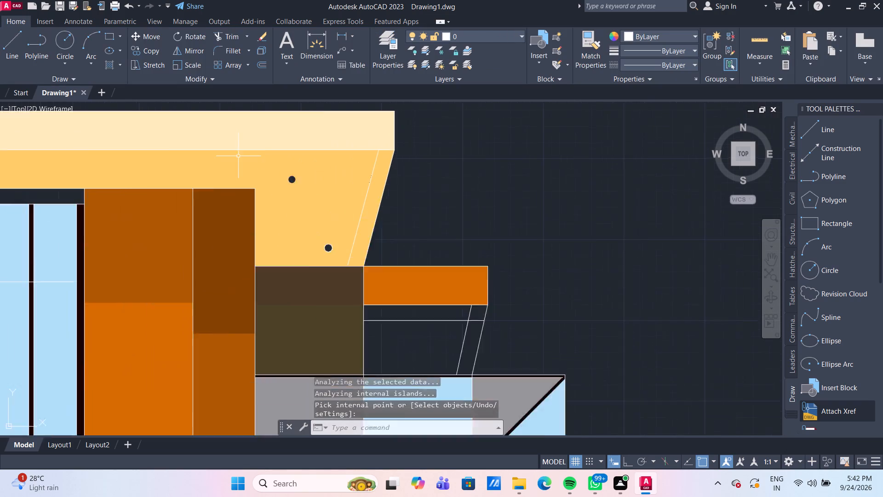
pyautogui.scroll(1, 238, 156)
pyautogui.scroll(-3, 516, 260)
pyautogui.moveTo(525, 258); pyautogui.dragTo(453, 223, button='middle')
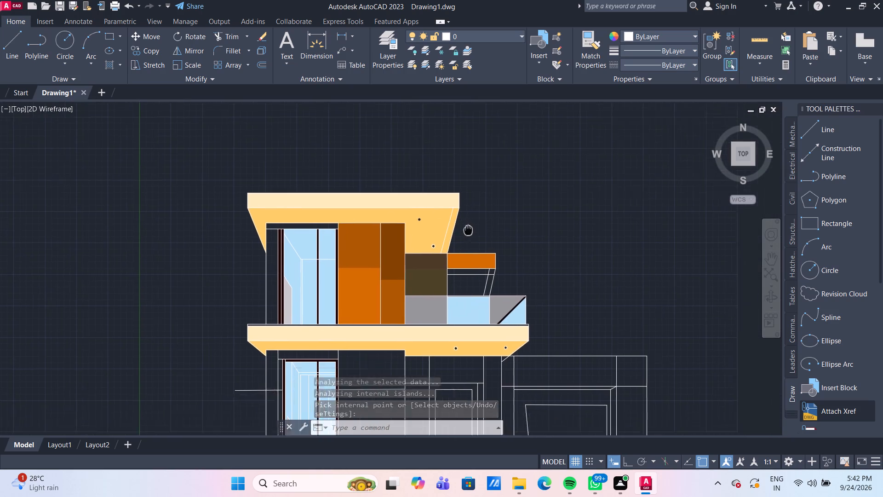
pyautogui.moveTo(453, 223); pyautogui.dragTo(422, 206, button='middle')
pyautogui.scroll(4, 383, 223)
pyautogui.scroll(-3, 350, 197)
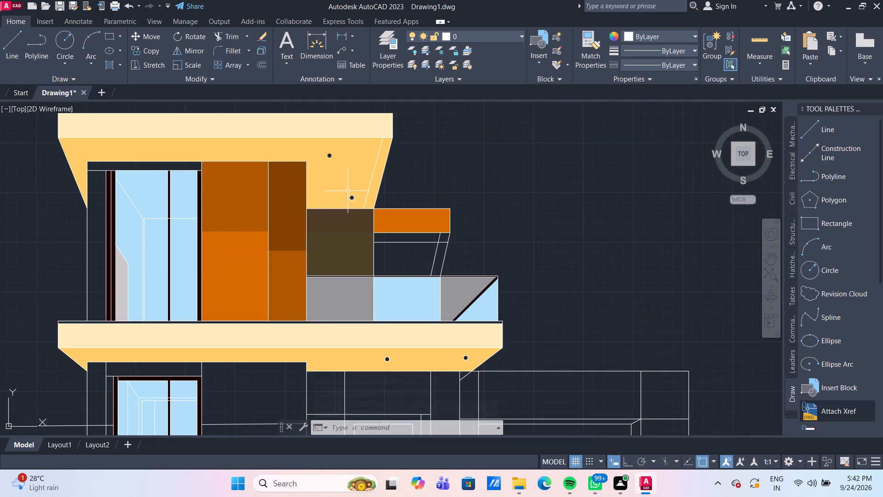
pyautogui.scroll(5, 334, 157)
pyautogui.scroll(-3, 298, 149)
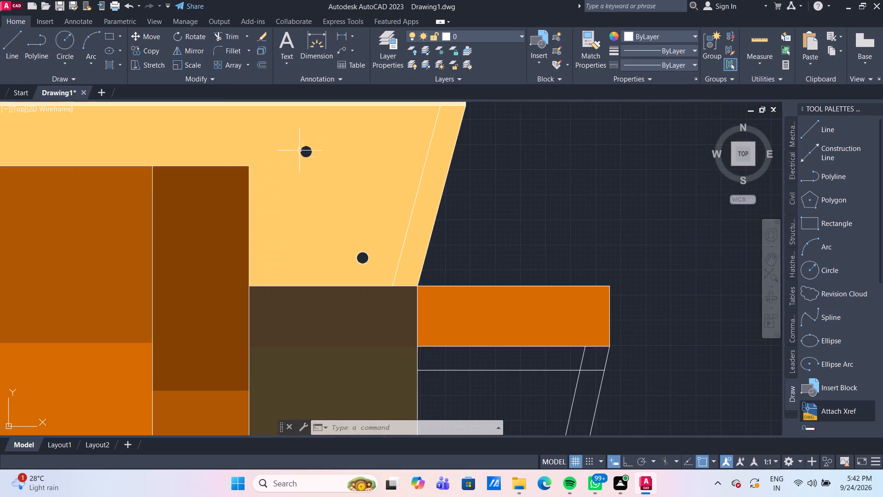
pyautogui.scroll(-3, 368, 280)
pyautogui.scroll(2, 420, 251)
pyautogui.moveTo(425, 260); pyautogui.dragTo(390, 191, button='middle')
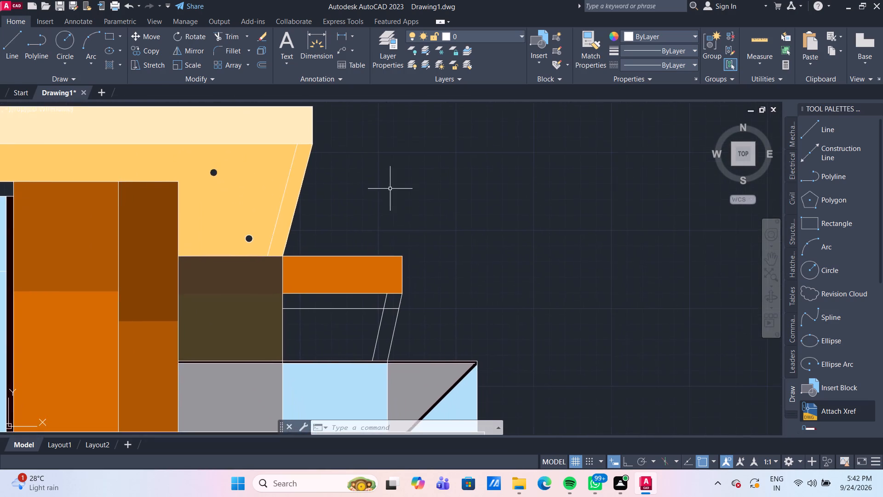
pyautogui.scroll(-2, 390, 189)
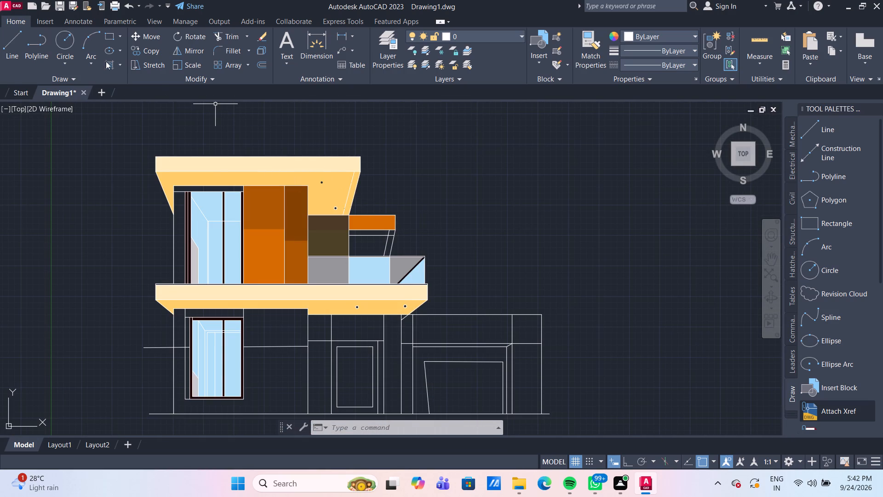
# Fill the four small circles beneath the roof and the floor slab with a solid white hatch, colour 255,255,255.
pyautogui.click(108, 64)
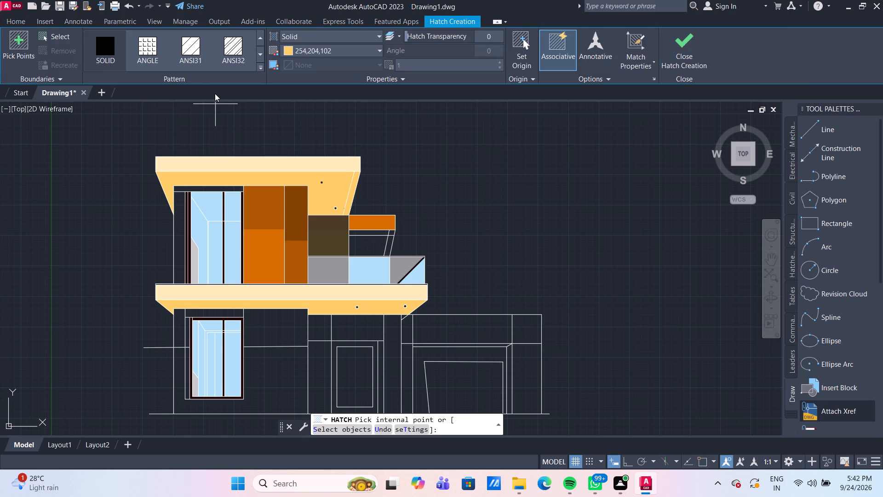
pyautogui.click(332, 51)
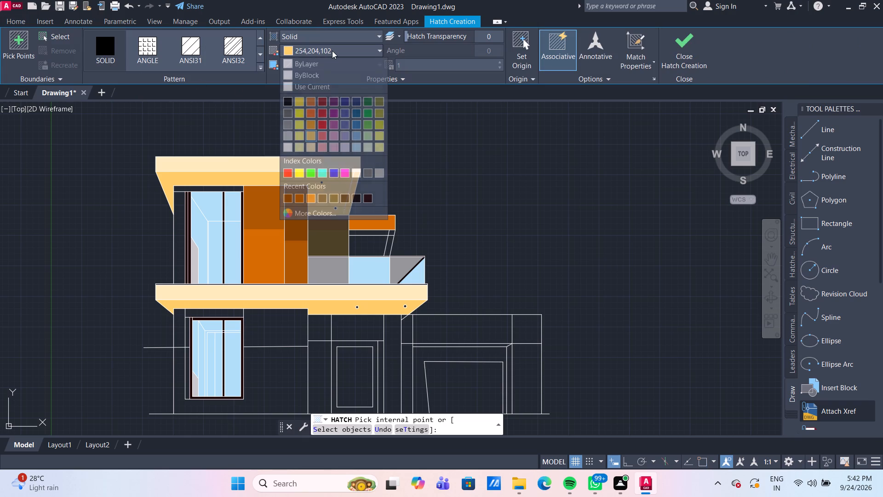
pyautogui.click(290, 145)
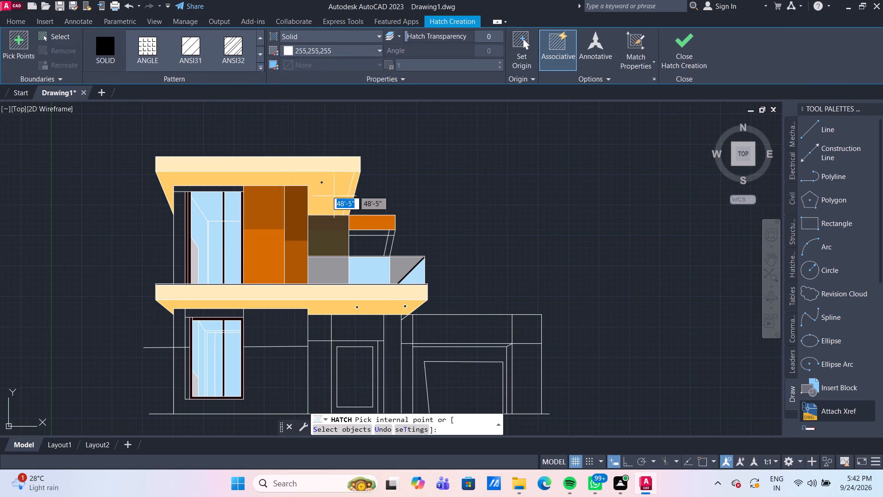
pyautogui.scroll(4, 298, 173)
pyautogui.scroll(3, 401, 197)
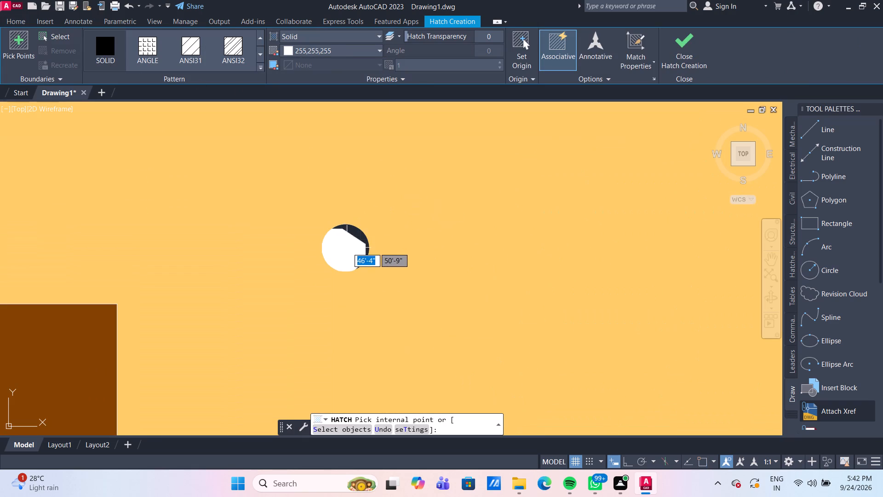
pyautogui.click(350, 245)
pyautogui.scroll(-4, 351, 244)
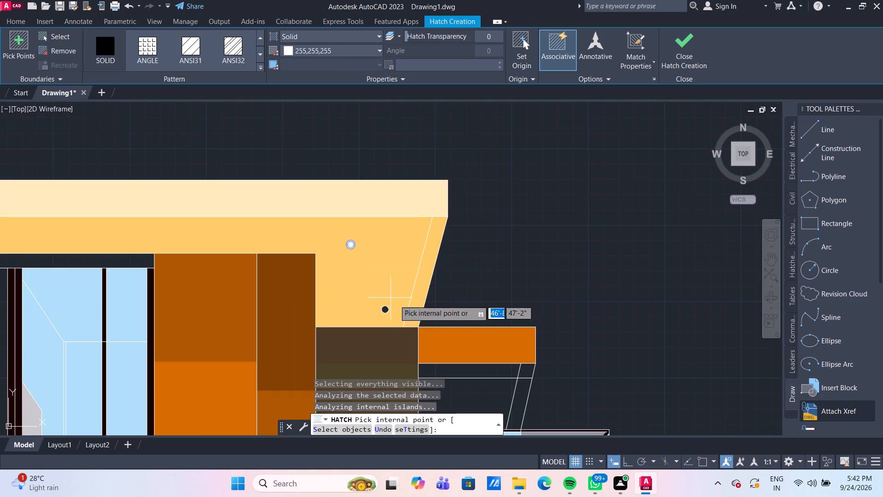
pyautogui.scroll(3, 394, 311)
pyautogui.click(368, 323)
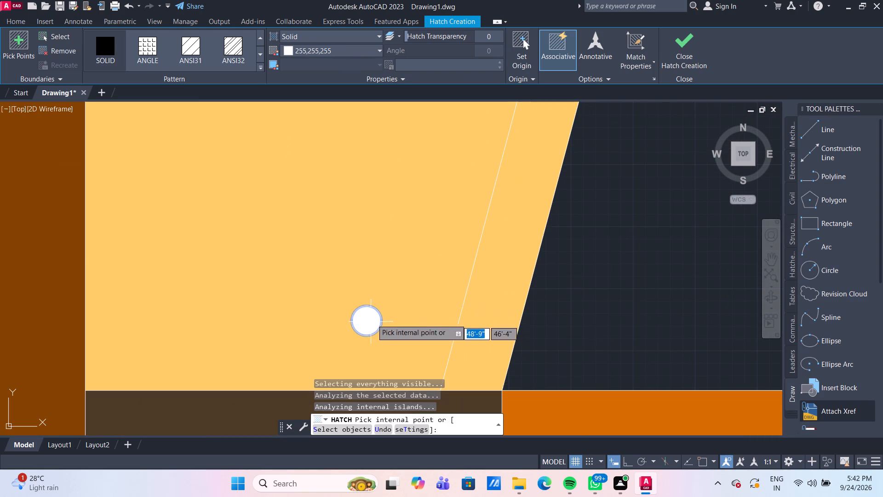
pyautogui.scroll(-6, 466, 301)
pyautogui.moveTo(498, 338); pyautogui.dragTo(391, 243, button='middle')
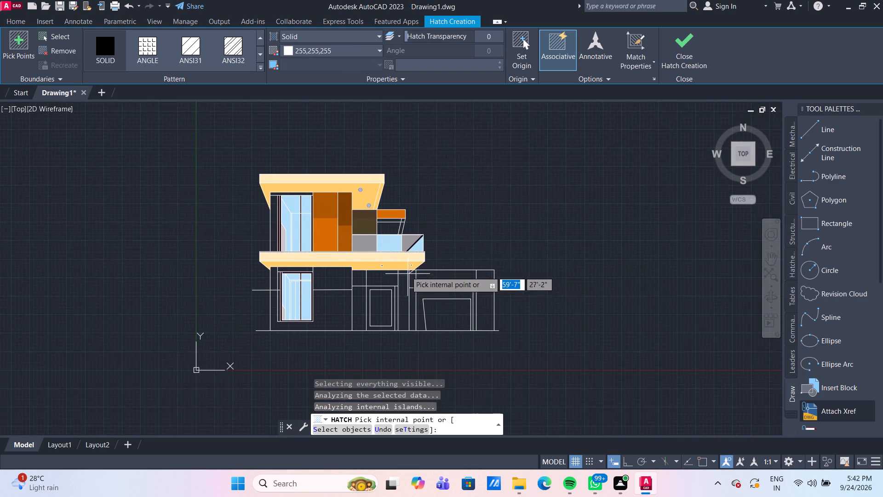
pyautogui.scroll(4, 397, 260)
pyautogui.scroll(3, 296, 298)
pyautogui.click(324, 308)
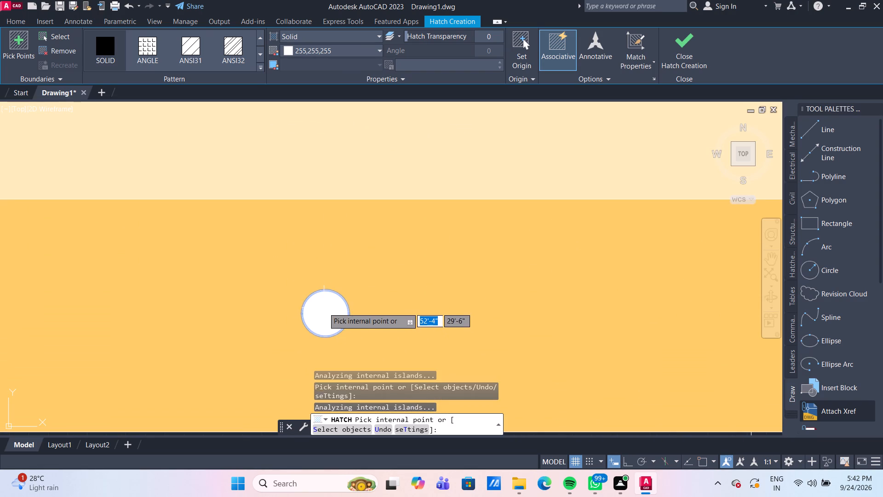
pyautogui.scroll(-4, 331, 310)
pyautogui.scroll(3, 531, 307)
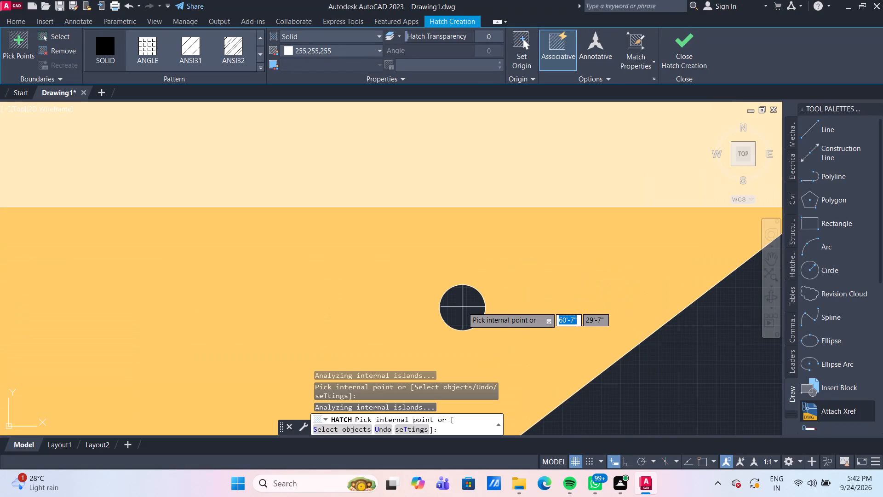
pyautogui.click(462, 307)
pyautogui.scroll(-4, 462, 307)
pyautogui.scroll(-2, 522, 309)
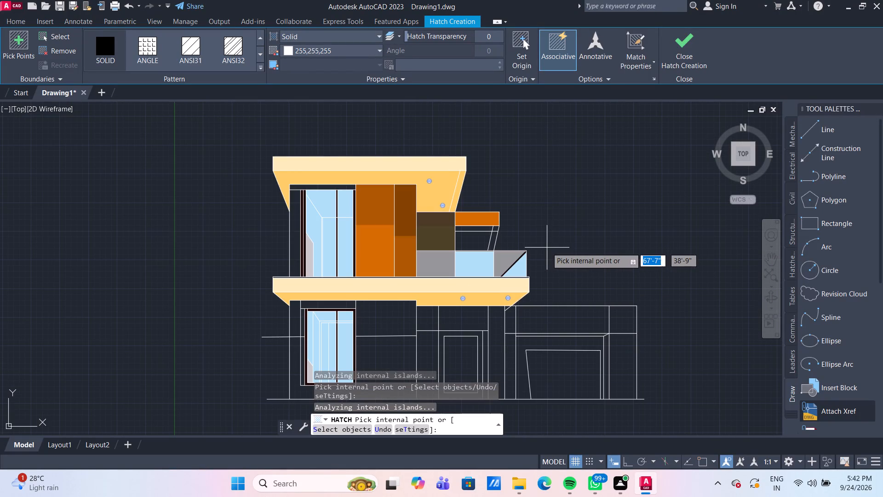
pyautogui.press('Return')
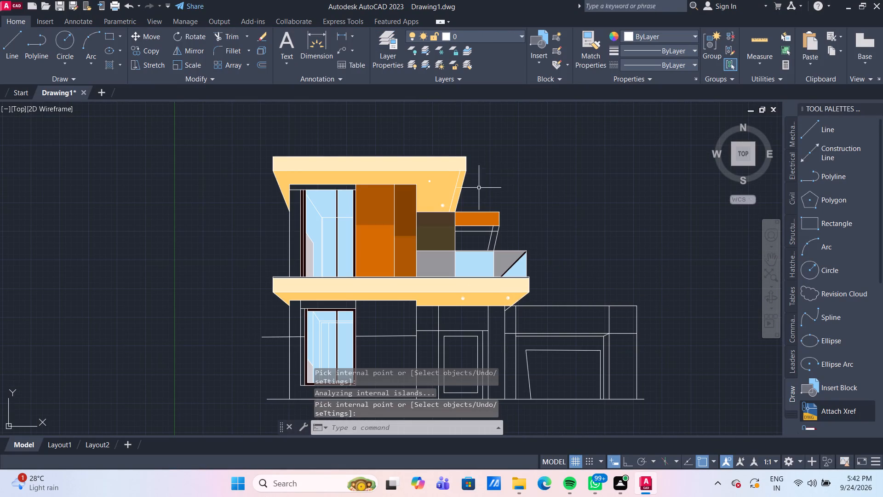
# Examine the small circles under the roof, the neighbouring orange band and balcony, and the elevation as a whole.
pyautogui.scroll(3, 463, 195)
pyautogui.scroll(3, 321, 156)
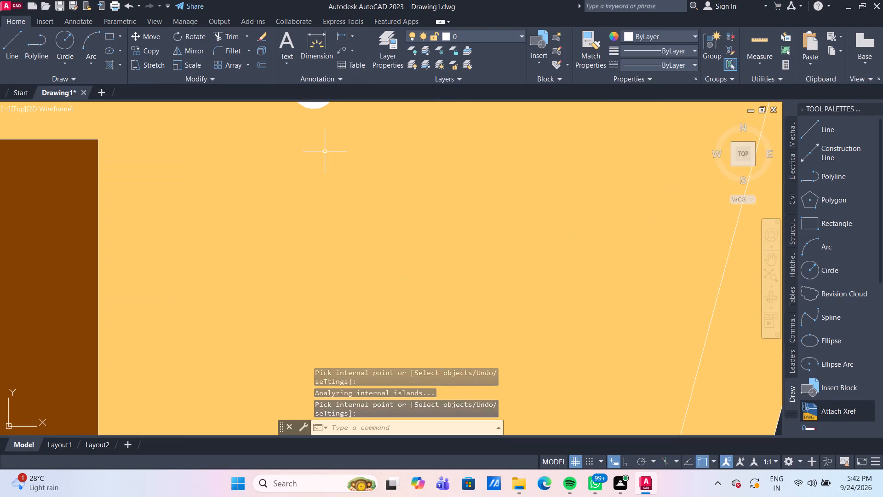
pyautogui.scroll(-3, 325, 151)
pyautogui.moveTo(346, 138); pyautogui.dragTo(269, 150, button='middle')
pyautogui.scroll(1, 264, 150)
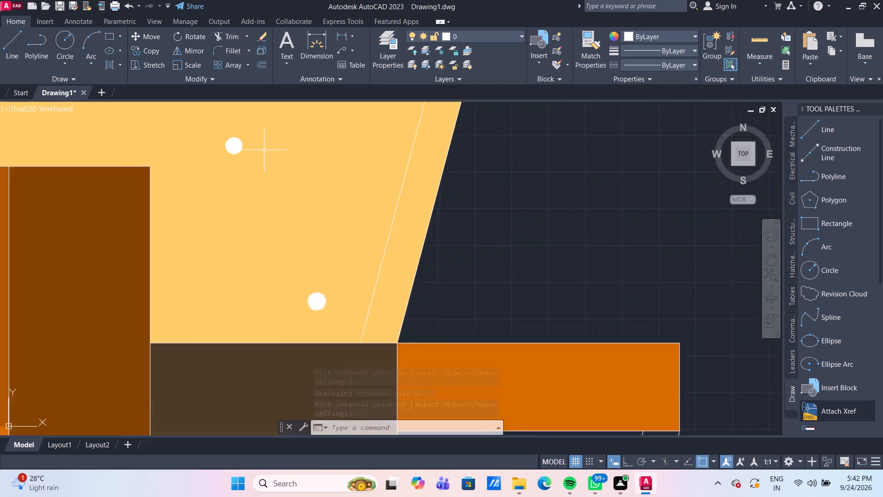
pyautogui.scroll(2, 264, 150)
pyautogui.scroll(-3, 264, 150)
pyautogui.scroll(4, 308, 254)
pyautogui.scroll(-4, 309, 254)
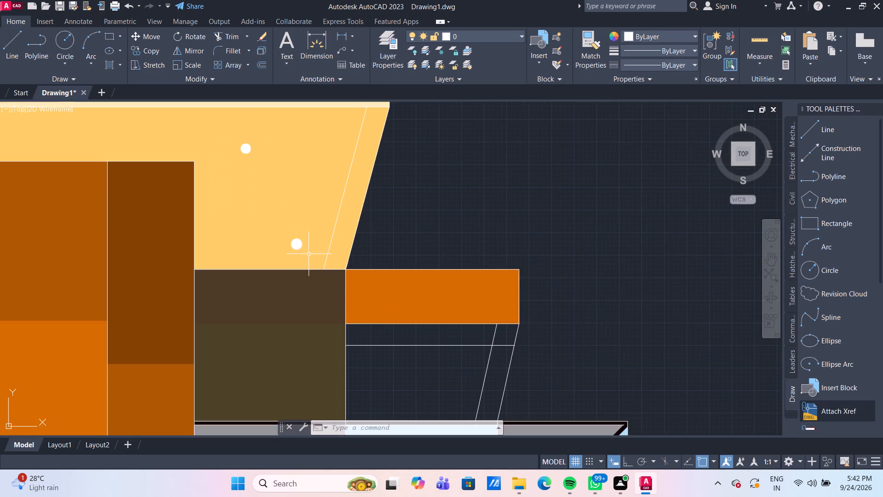
pyautogui.scroll(-4, 309, 254)
pyautogui.scroll(2, 370, 238)
pyautogui.moveTo(362, 223); pyautogui.dragTo(367, 206, button='middle')
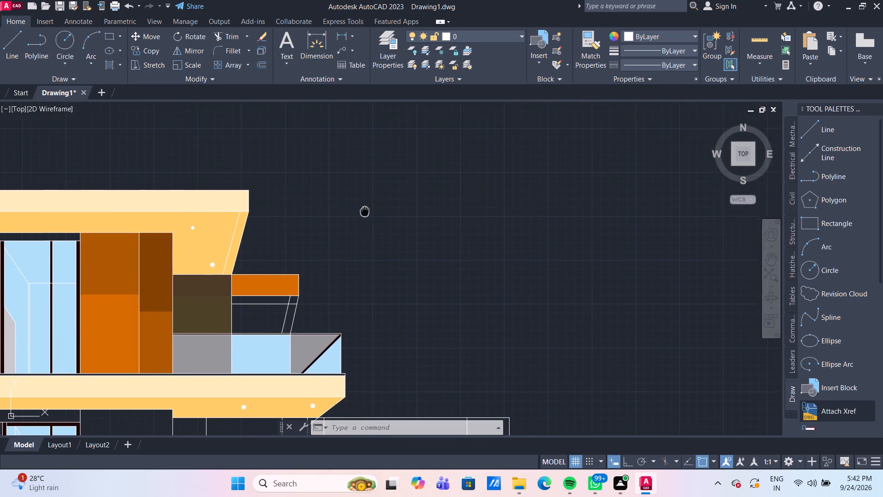
pyautogui.moveTo(367, 206); pyautogui.dragTo(371, 190, button='middle')
pyautogui.scroll(-2, 371, 188)
pyautogui.moveTo(372, 212); pyautogui.dragTo(382, 185, button='middle')
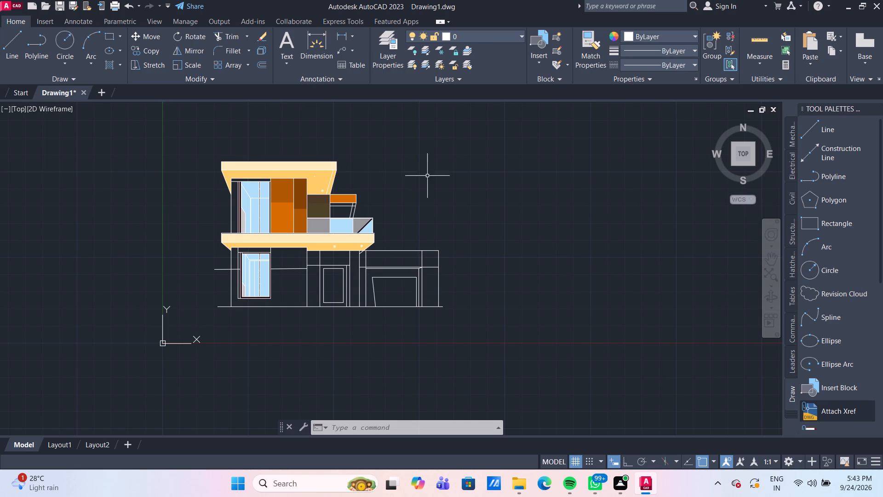
# Fill the ground-floor wall below the sloping line and the garage's top band, corner and outer pier with solid hatch colour 254,234,185.
pyautogui.click(110, 65)
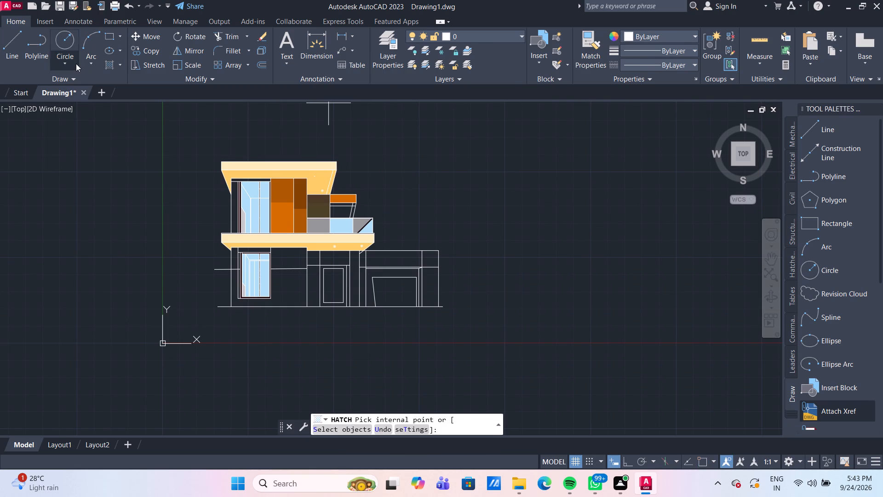
pyautogui.click(317, 50)
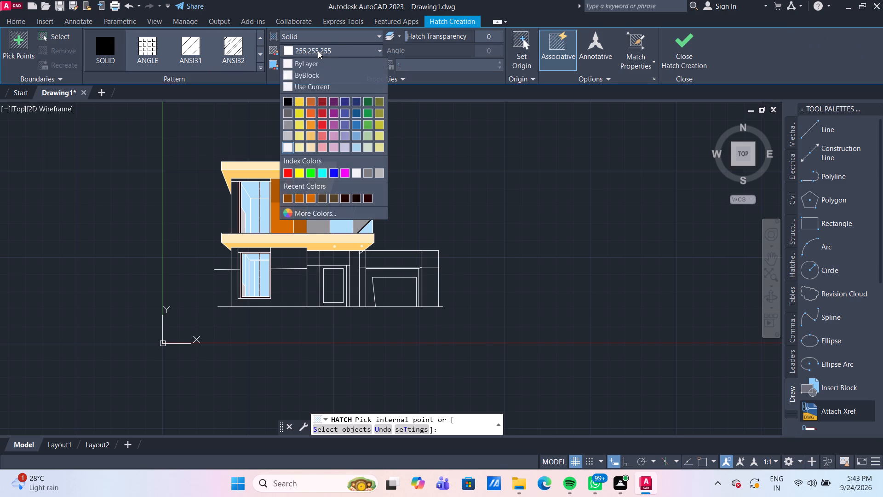
pyautogui.click(310, 149)
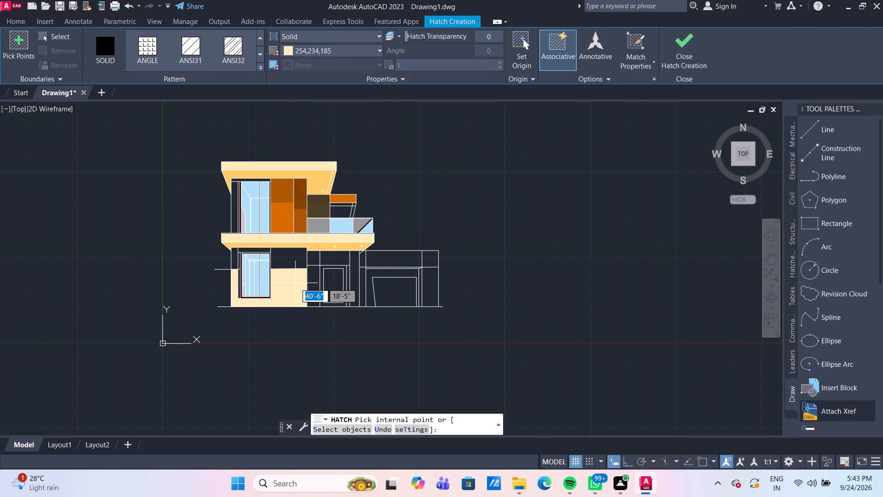
pyautogui.click(295, 283)
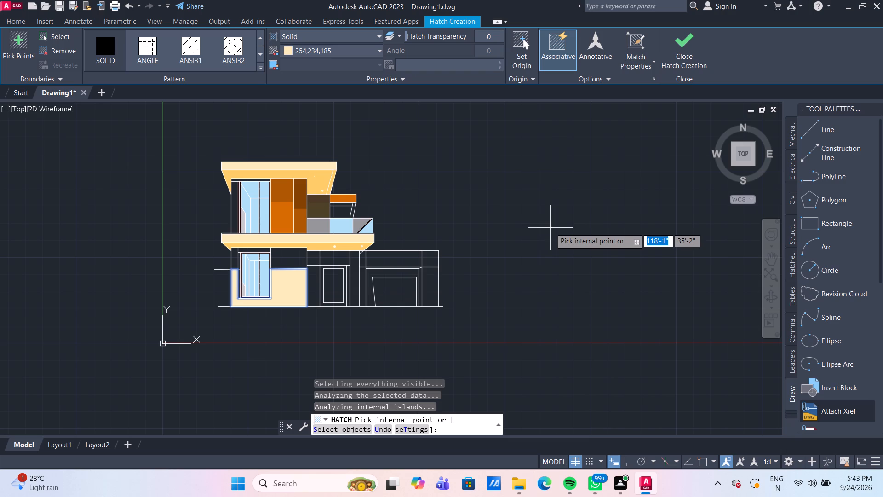
pyautogui.click(434, 257)
pyautogui.click(432, 287)
pyautogui.click(397, 260)
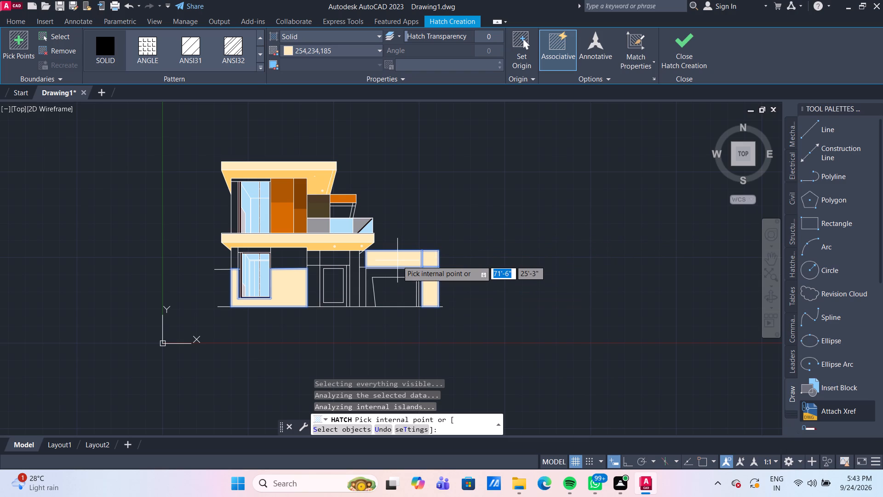
pyautogui.press('Return')
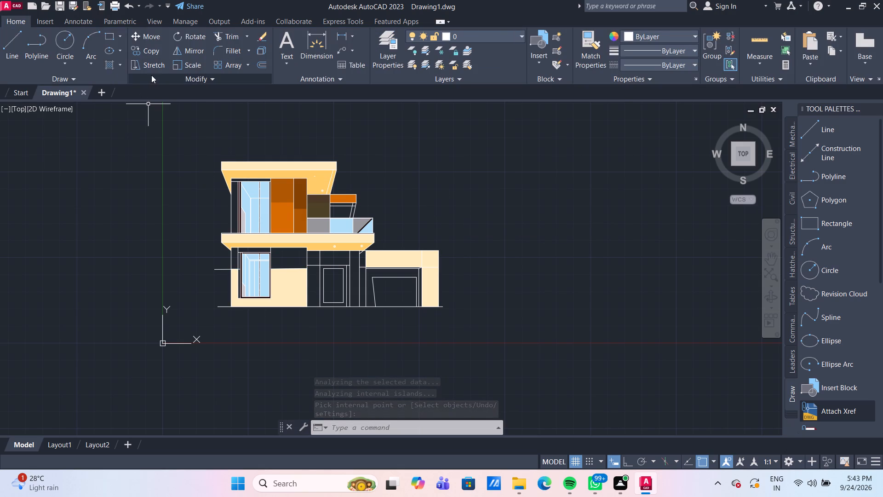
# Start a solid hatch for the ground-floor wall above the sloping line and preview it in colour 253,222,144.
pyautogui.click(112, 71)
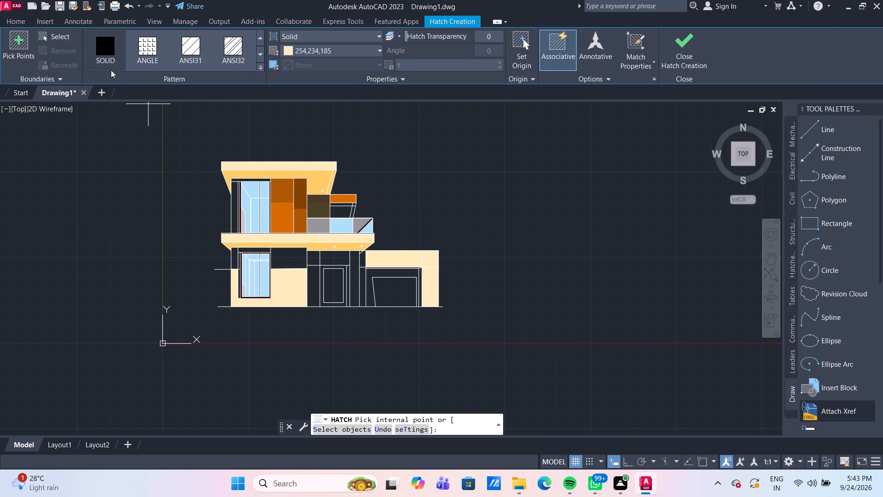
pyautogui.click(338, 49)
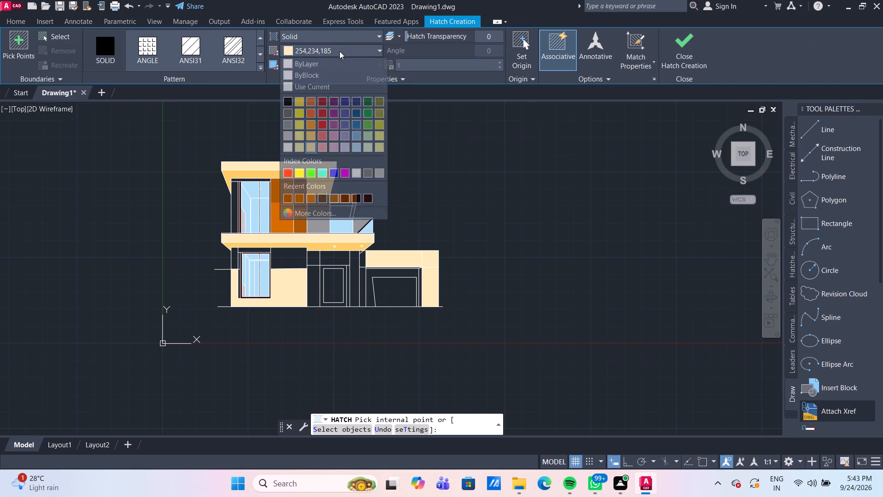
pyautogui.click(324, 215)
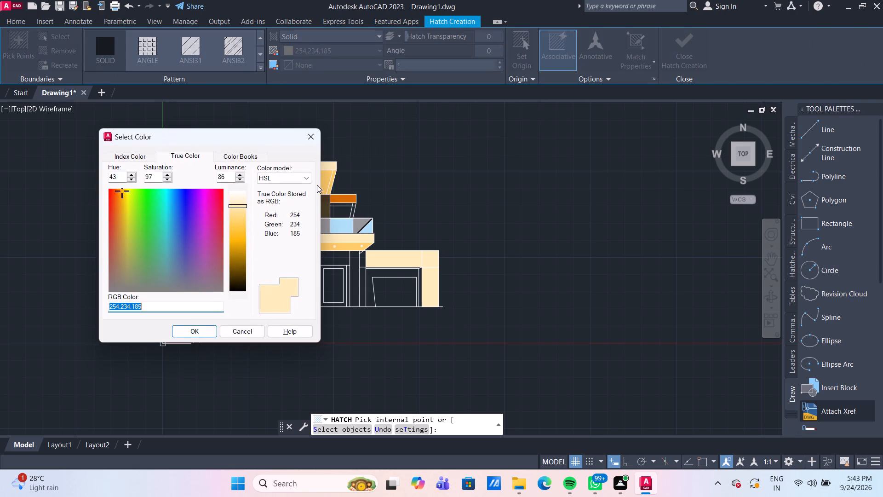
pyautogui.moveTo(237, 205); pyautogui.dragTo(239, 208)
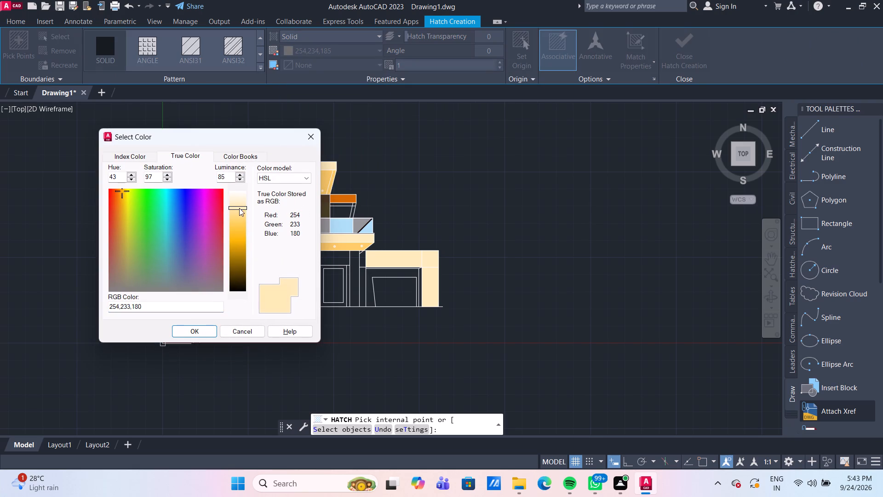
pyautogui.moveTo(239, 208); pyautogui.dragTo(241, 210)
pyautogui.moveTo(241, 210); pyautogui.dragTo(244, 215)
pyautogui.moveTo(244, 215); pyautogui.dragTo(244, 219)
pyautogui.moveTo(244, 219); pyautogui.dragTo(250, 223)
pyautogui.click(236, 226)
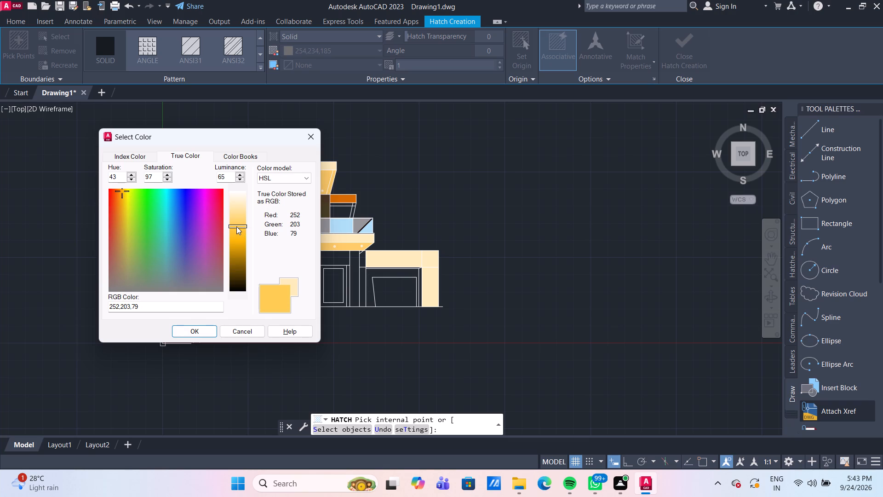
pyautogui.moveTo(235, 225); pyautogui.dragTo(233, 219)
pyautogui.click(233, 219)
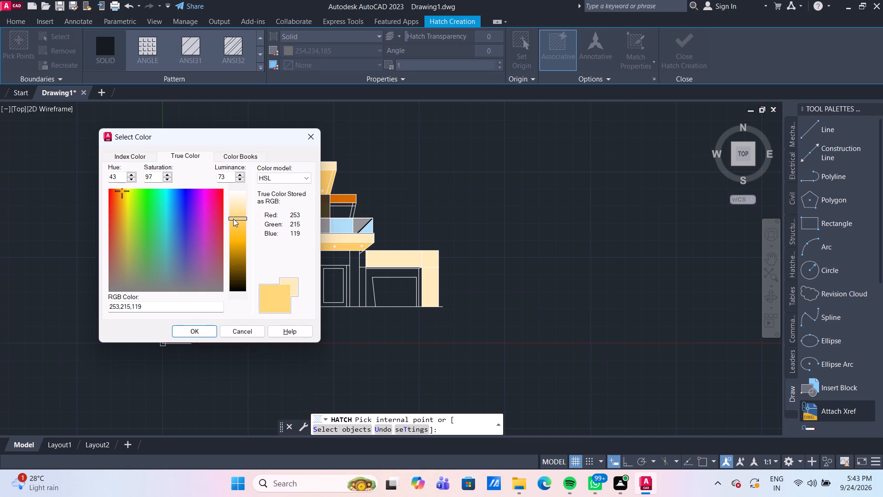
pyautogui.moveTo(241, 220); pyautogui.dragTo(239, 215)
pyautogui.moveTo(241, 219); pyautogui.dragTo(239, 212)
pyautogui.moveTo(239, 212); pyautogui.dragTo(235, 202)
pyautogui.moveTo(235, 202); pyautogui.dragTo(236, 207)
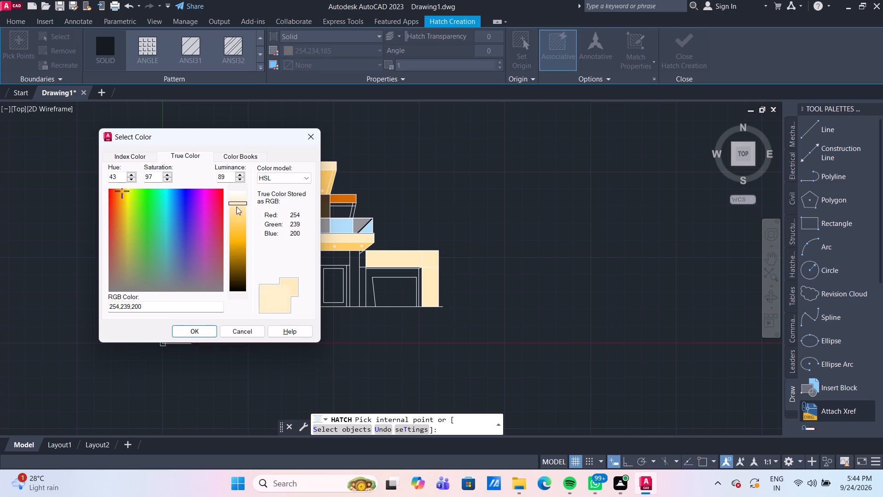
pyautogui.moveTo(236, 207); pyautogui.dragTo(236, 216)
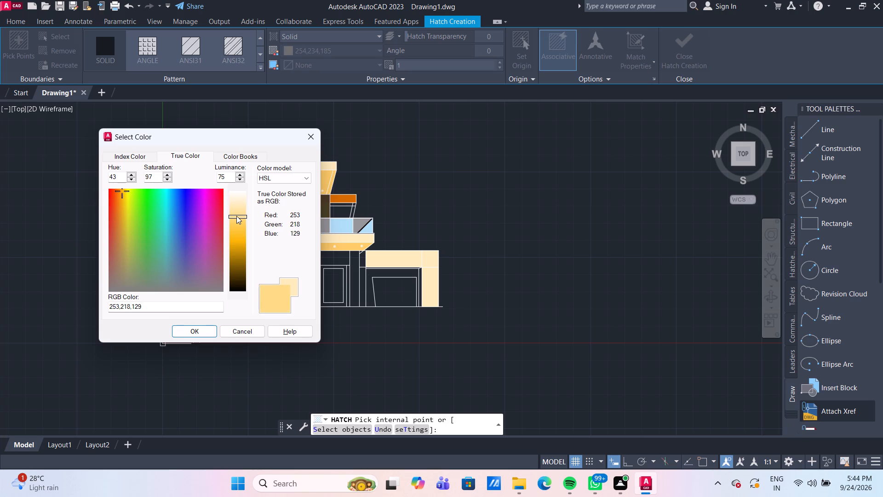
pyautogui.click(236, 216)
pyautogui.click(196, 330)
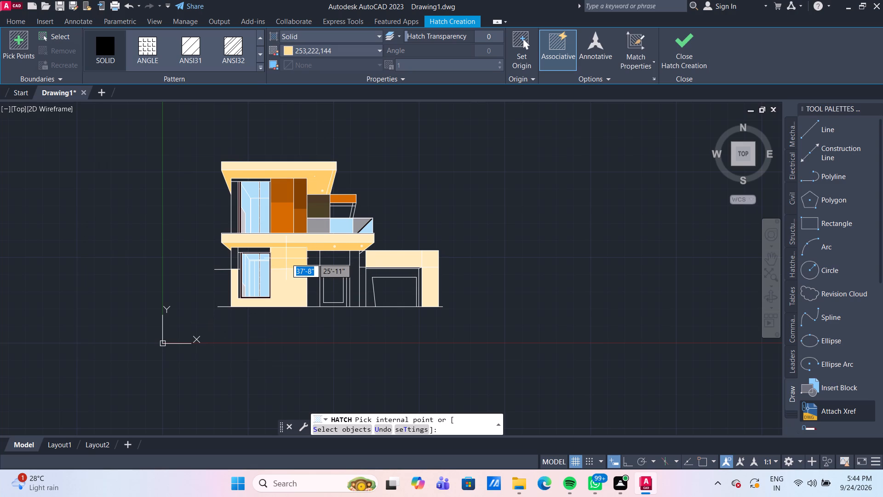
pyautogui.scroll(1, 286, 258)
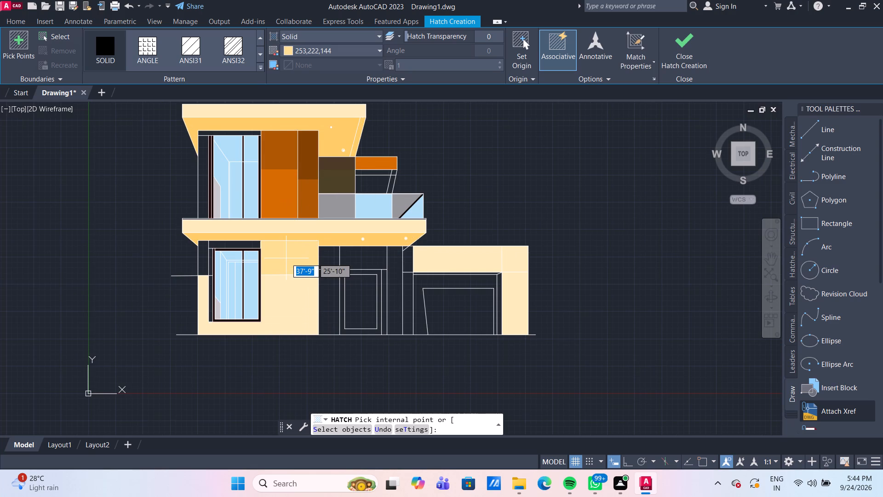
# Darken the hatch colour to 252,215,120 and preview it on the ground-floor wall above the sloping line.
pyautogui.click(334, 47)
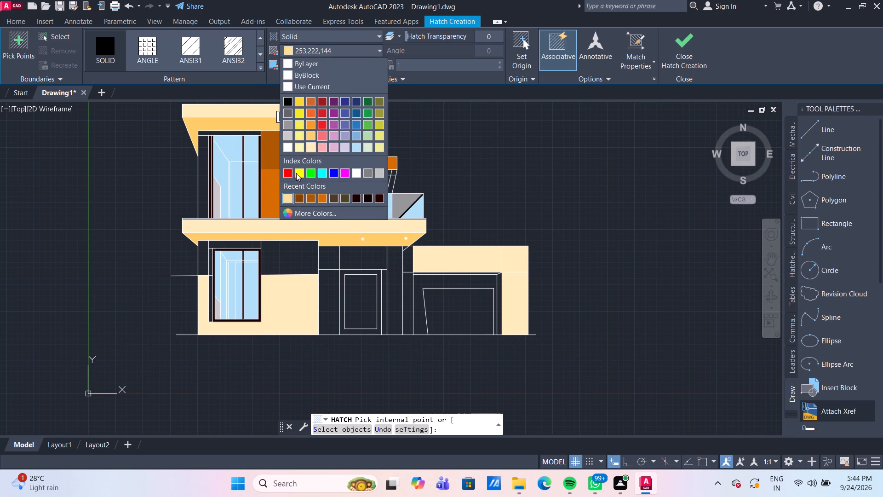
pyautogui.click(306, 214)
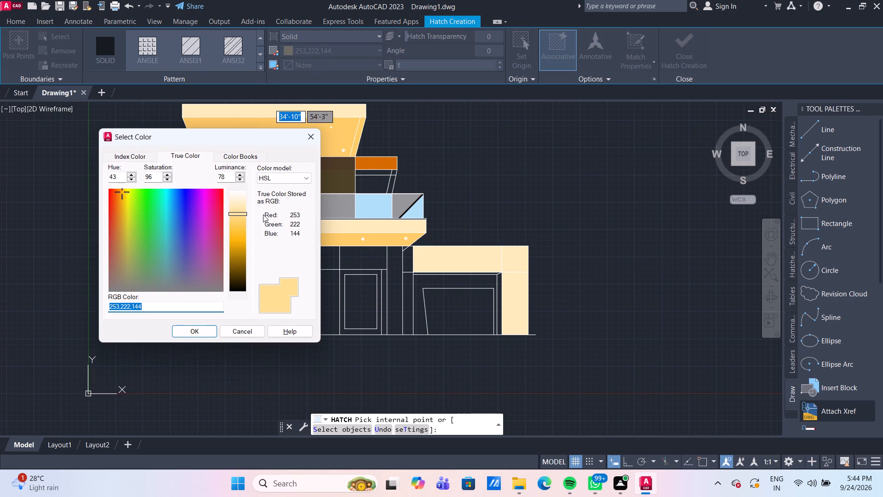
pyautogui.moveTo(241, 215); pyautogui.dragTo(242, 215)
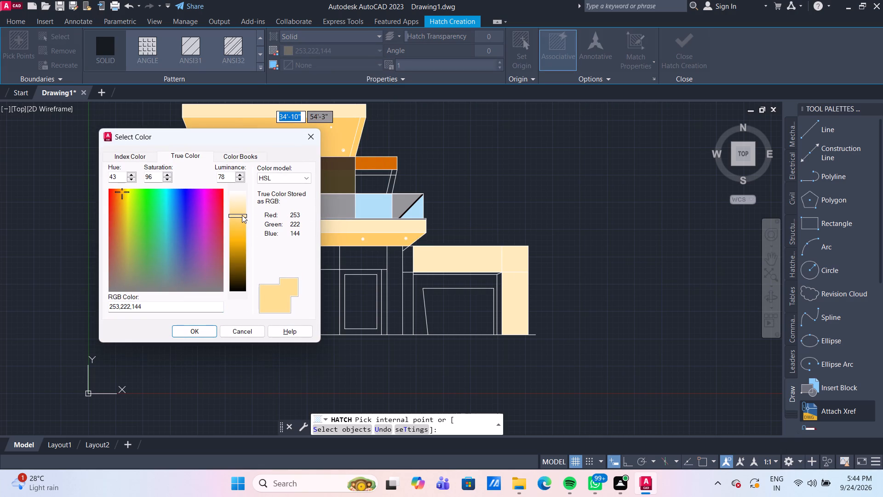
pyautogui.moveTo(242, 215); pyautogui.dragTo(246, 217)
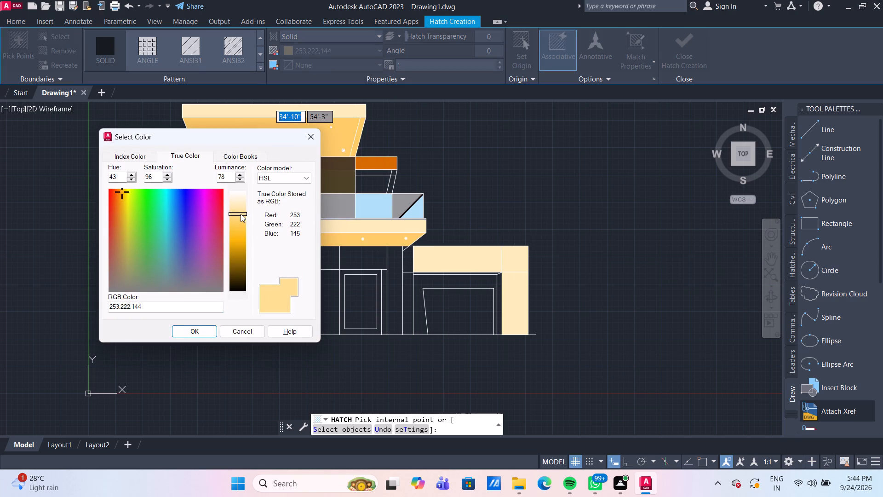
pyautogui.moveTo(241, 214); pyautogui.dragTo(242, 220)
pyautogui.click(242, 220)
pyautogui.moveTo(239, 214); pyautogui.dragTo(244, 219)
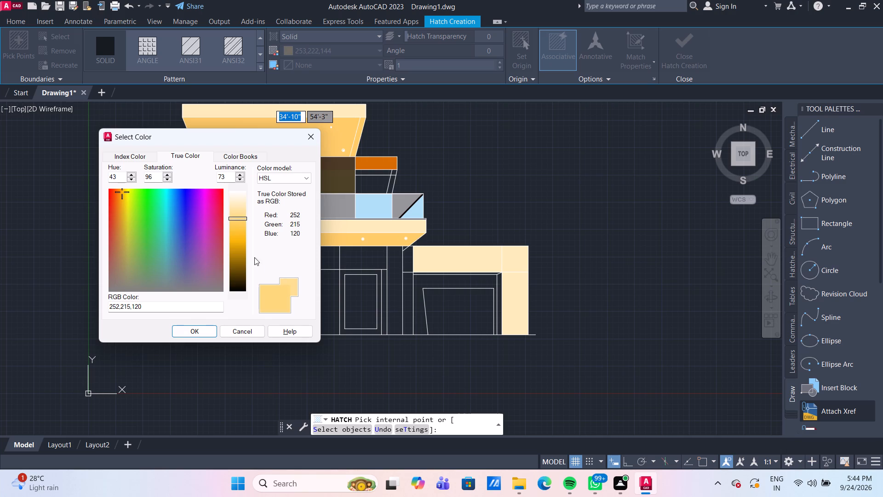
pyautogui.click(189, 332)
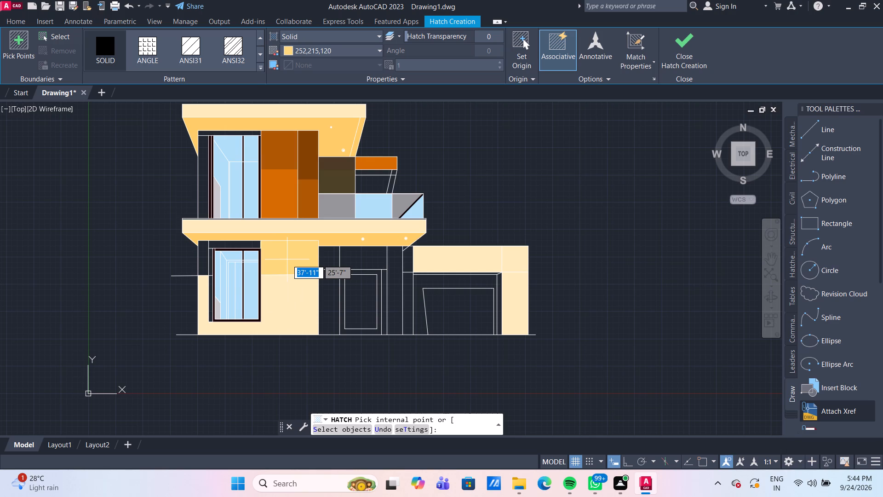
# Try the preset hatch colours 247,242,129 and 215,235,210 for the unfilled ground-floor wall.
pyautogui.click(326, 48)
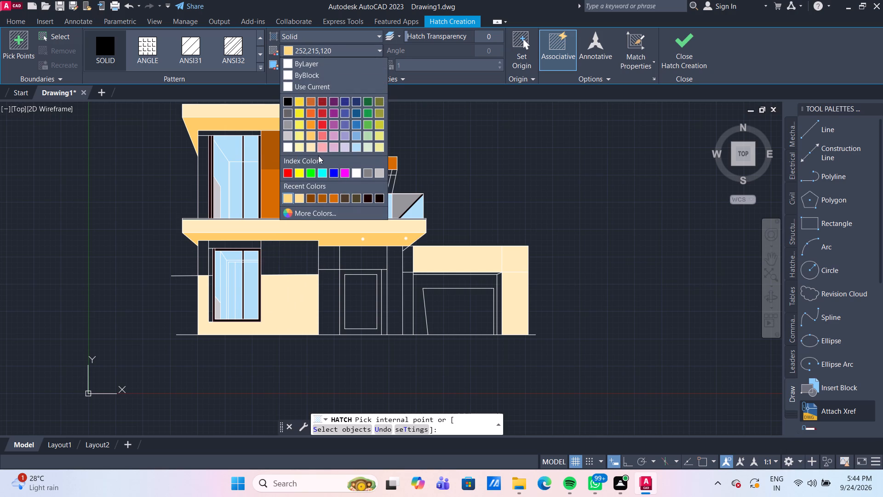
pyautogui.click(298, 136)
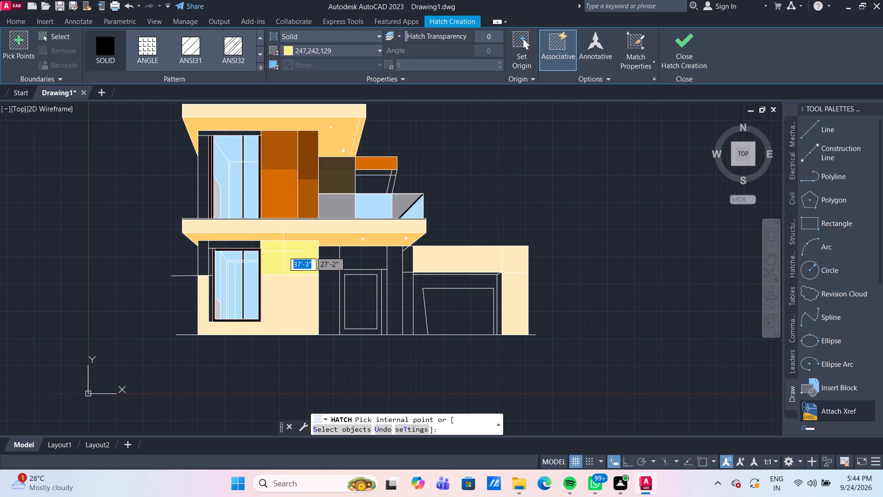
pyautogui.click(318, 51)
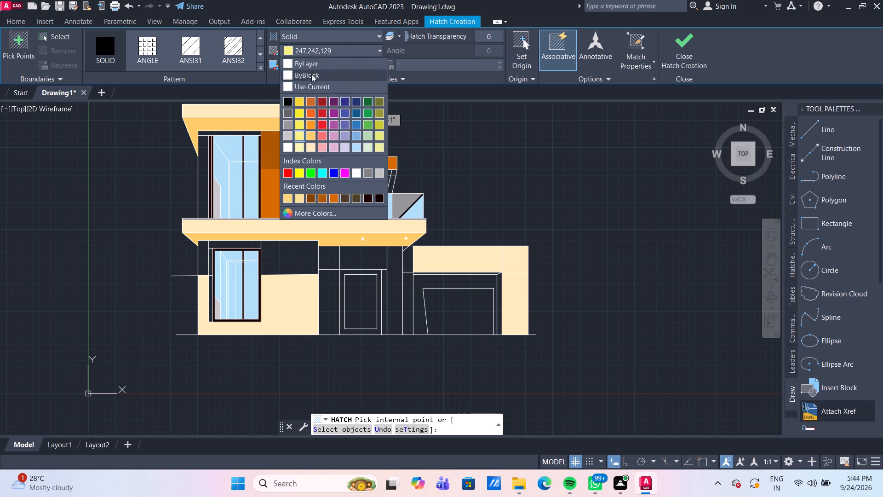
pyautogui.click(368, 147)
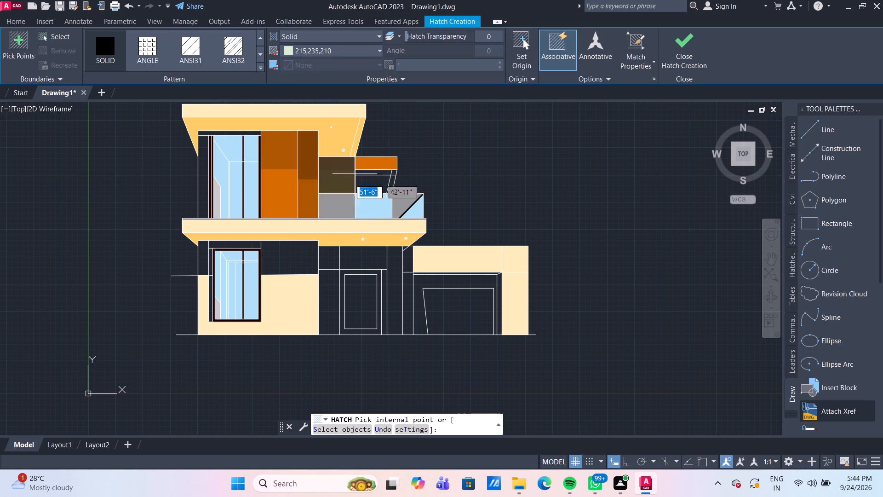
# Set the hatch colour to AutoCAD index colour 41.
pyautogui.click(346, 52)
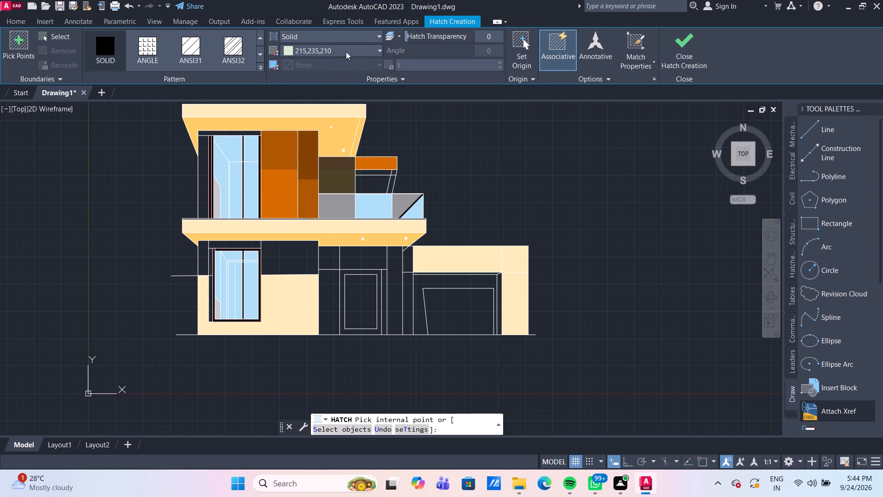
pyautogui.click(316, 212)
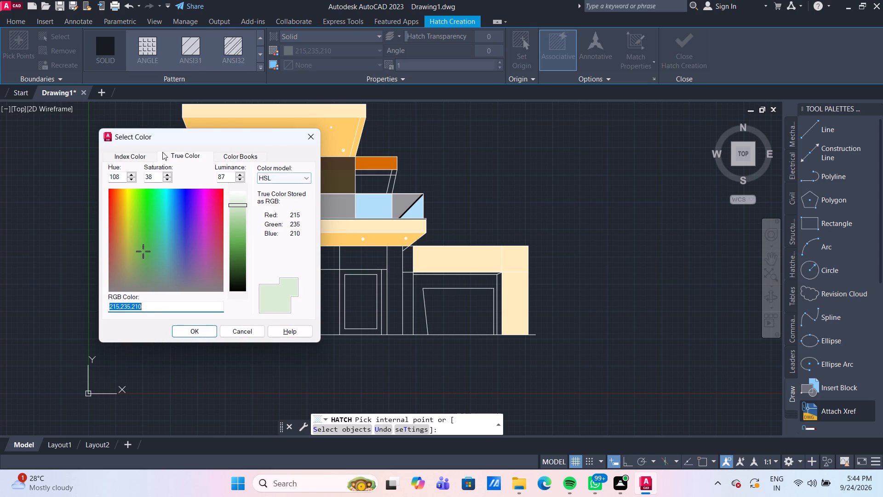
pyautogui.click(138, 158)
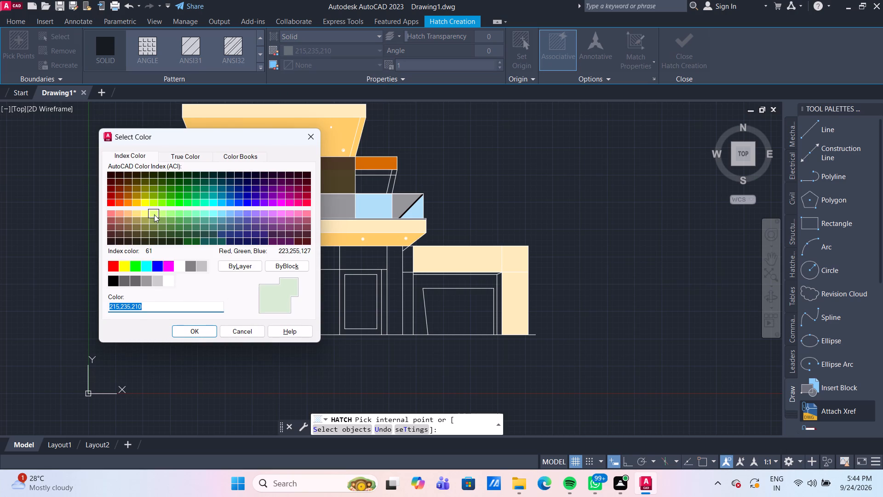
pyautogui.click(144, 215)
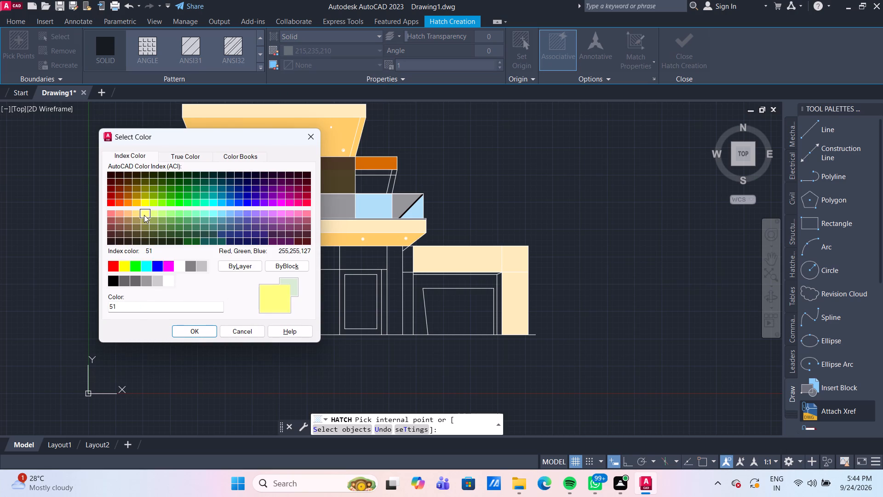
pyautogui.click(138, 214)
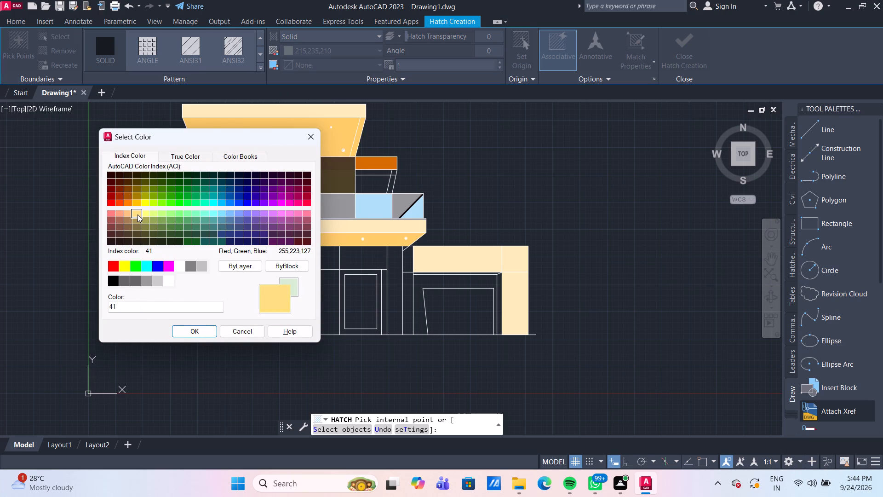
pyautogui.click(194, 327)
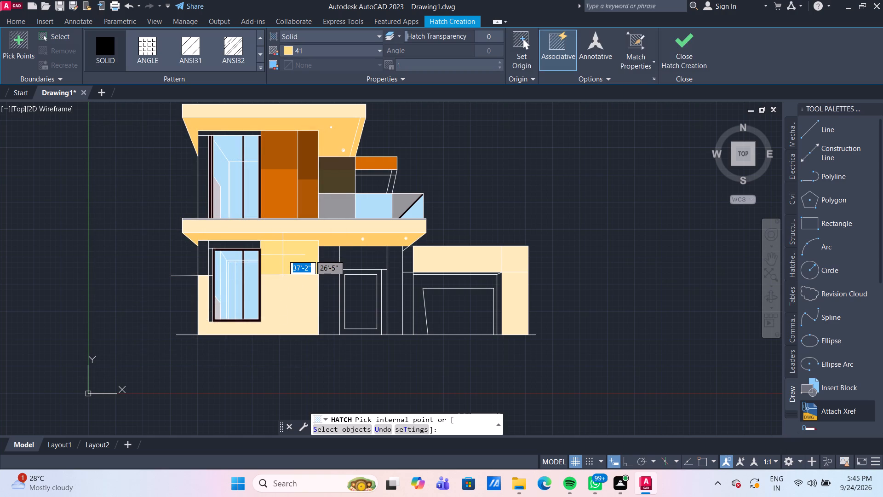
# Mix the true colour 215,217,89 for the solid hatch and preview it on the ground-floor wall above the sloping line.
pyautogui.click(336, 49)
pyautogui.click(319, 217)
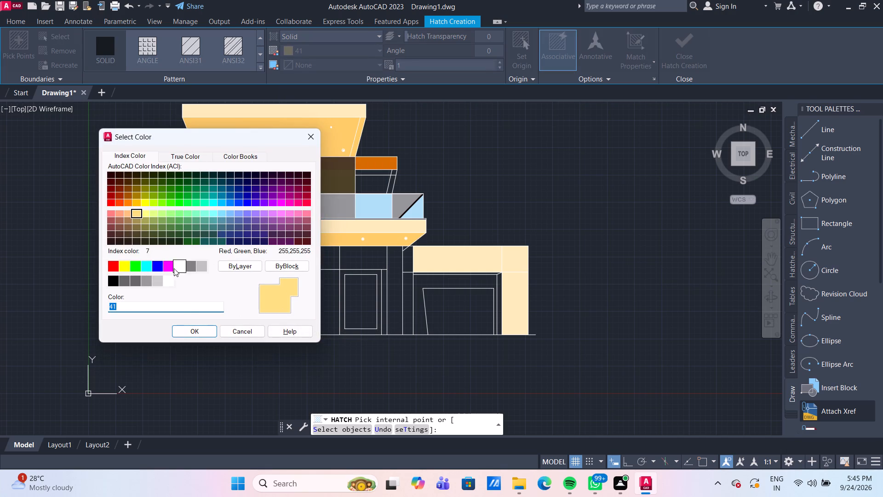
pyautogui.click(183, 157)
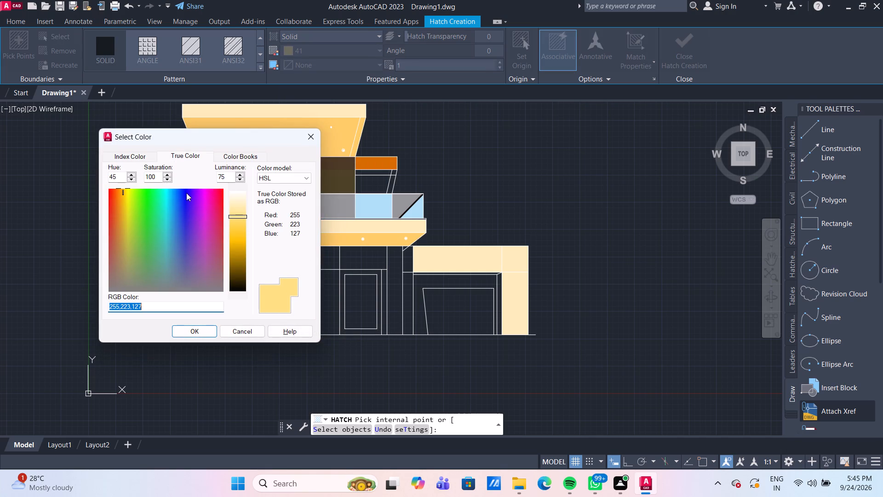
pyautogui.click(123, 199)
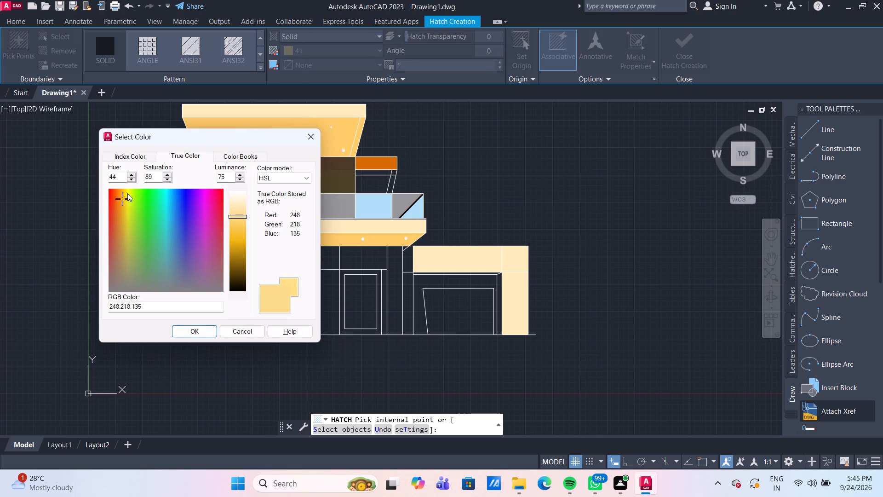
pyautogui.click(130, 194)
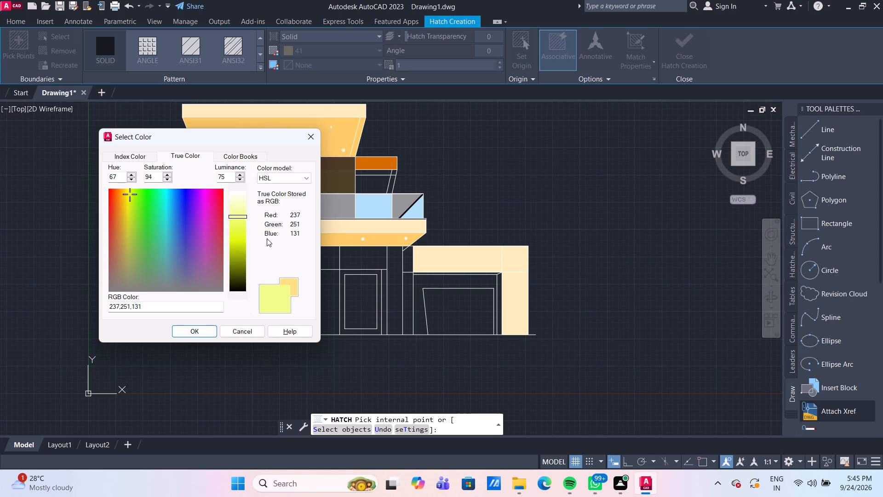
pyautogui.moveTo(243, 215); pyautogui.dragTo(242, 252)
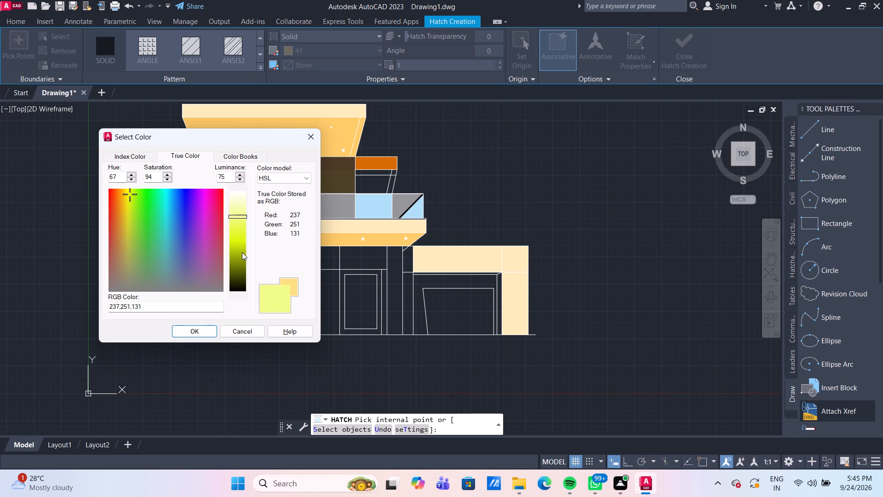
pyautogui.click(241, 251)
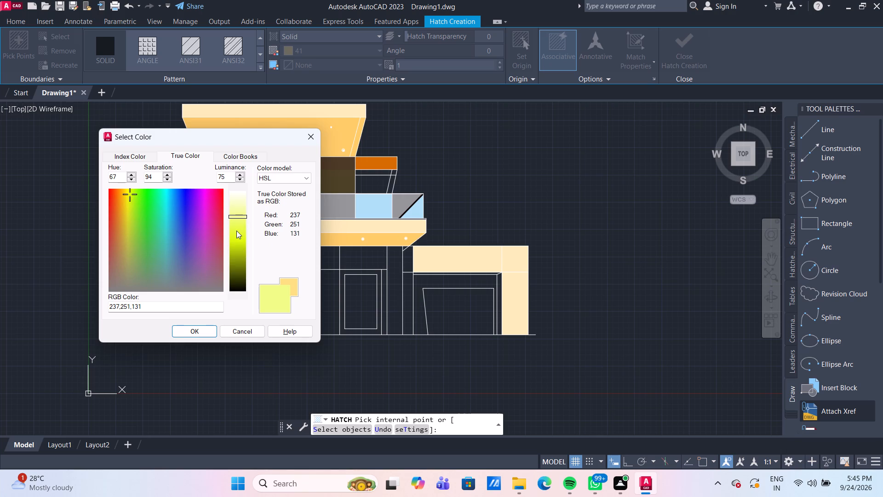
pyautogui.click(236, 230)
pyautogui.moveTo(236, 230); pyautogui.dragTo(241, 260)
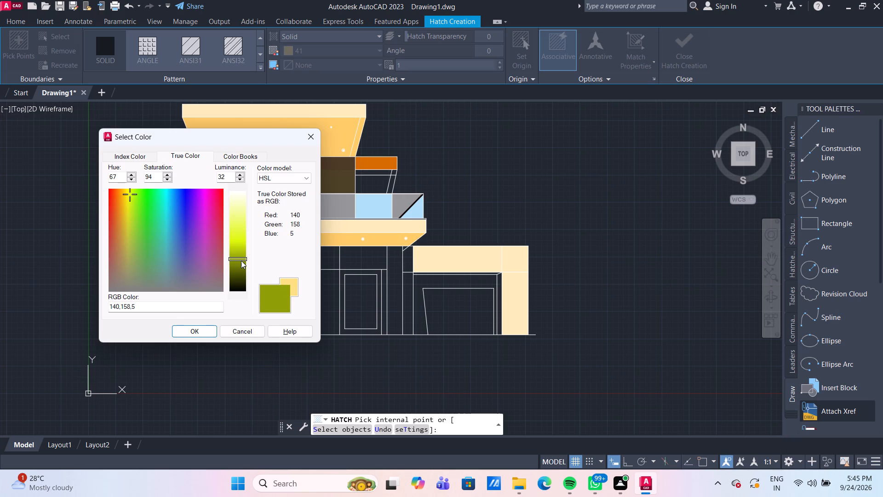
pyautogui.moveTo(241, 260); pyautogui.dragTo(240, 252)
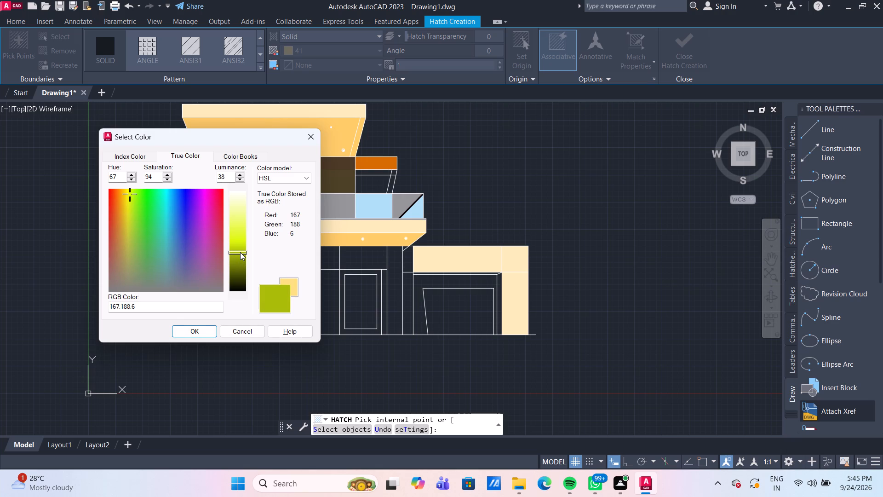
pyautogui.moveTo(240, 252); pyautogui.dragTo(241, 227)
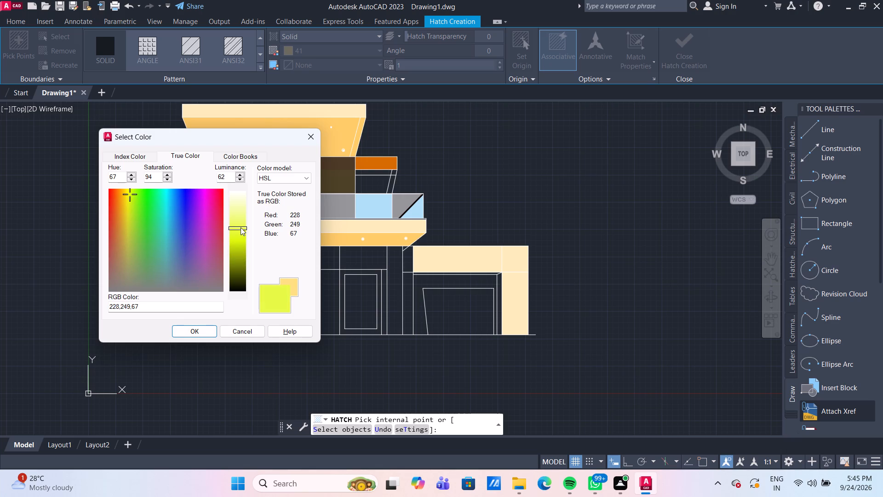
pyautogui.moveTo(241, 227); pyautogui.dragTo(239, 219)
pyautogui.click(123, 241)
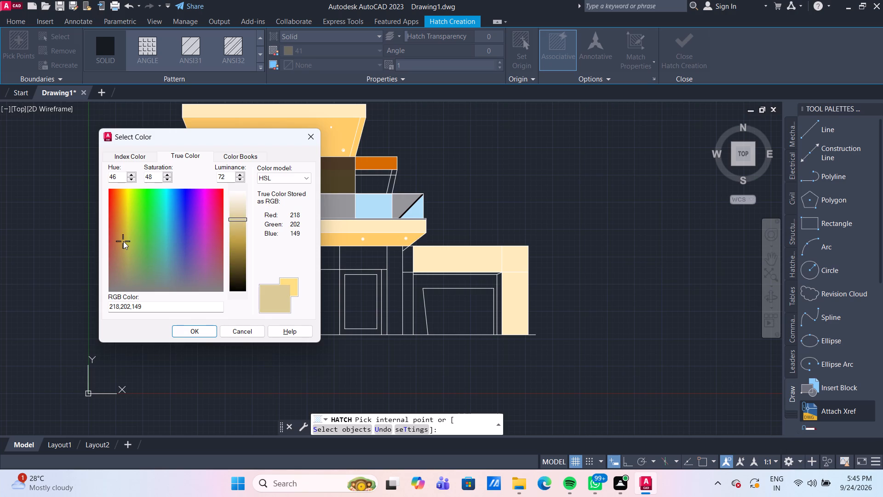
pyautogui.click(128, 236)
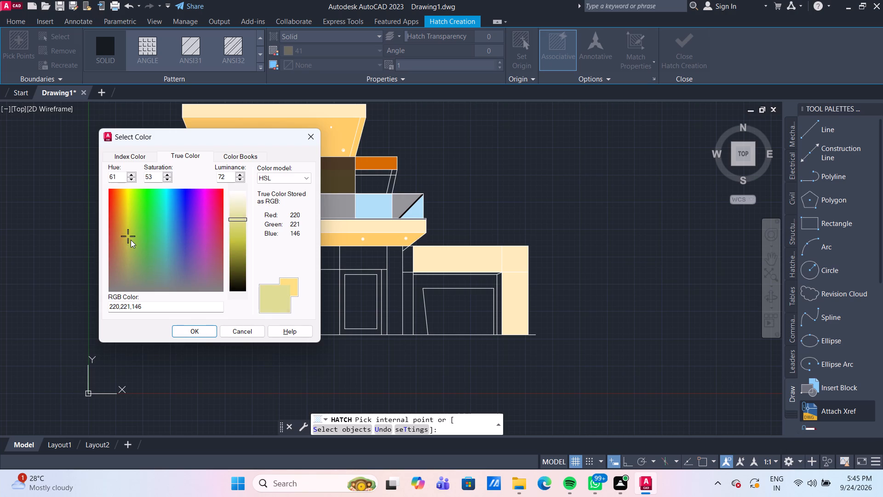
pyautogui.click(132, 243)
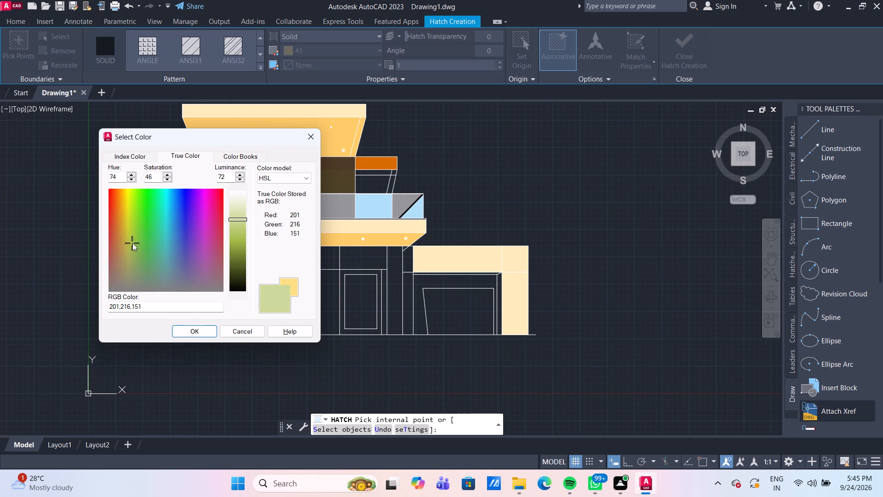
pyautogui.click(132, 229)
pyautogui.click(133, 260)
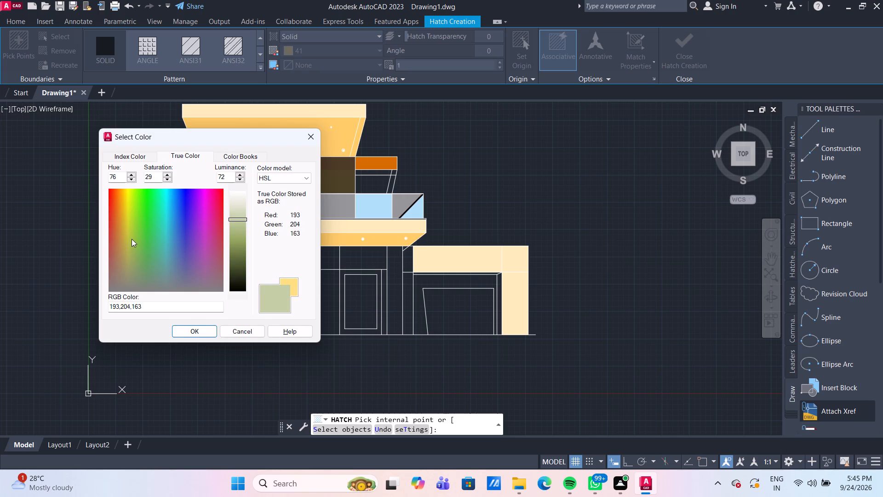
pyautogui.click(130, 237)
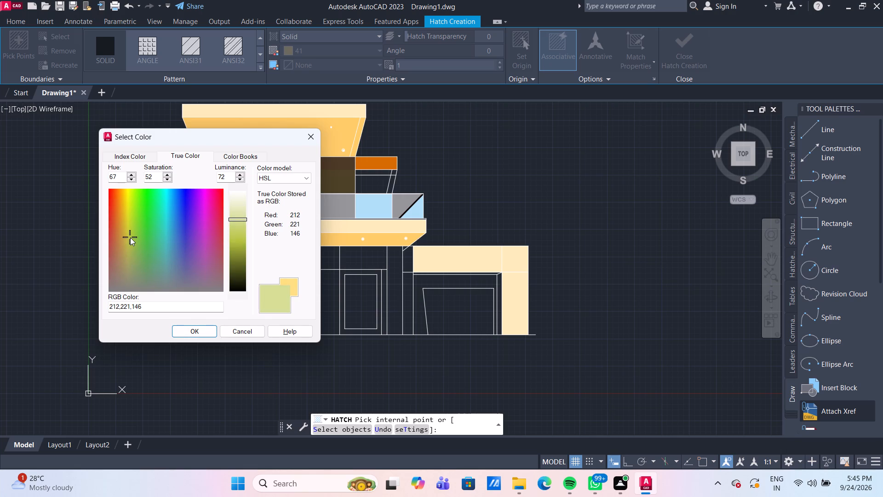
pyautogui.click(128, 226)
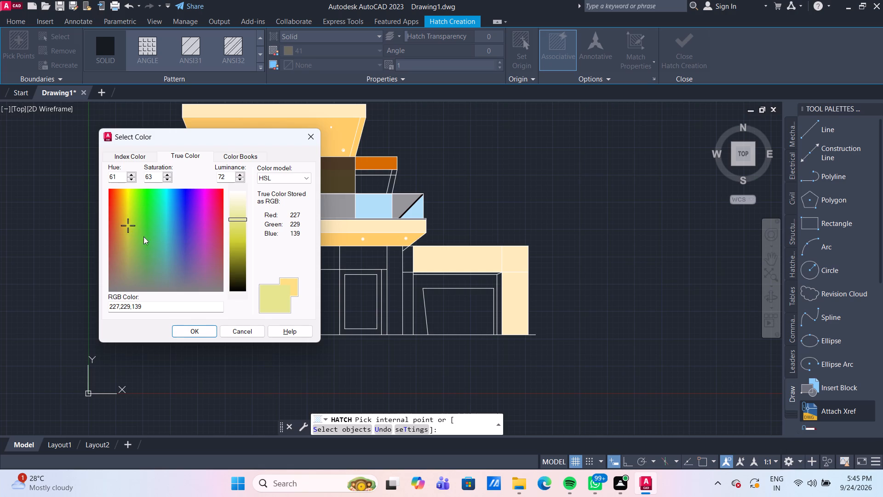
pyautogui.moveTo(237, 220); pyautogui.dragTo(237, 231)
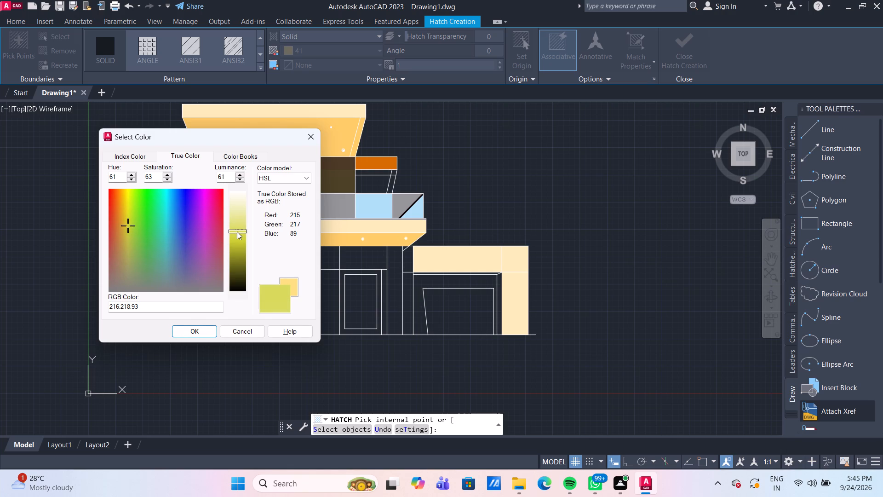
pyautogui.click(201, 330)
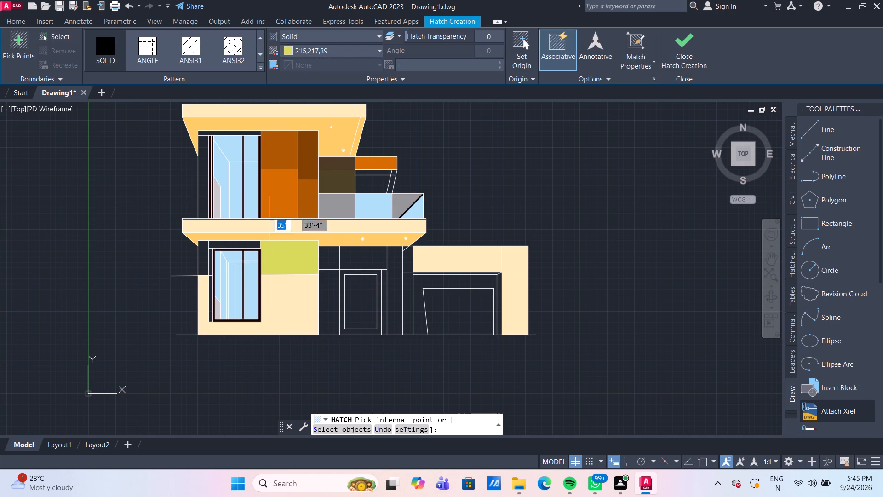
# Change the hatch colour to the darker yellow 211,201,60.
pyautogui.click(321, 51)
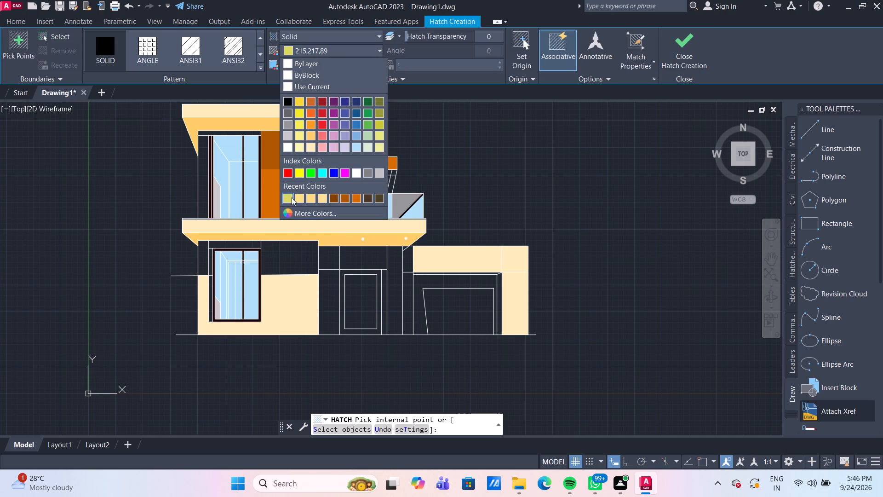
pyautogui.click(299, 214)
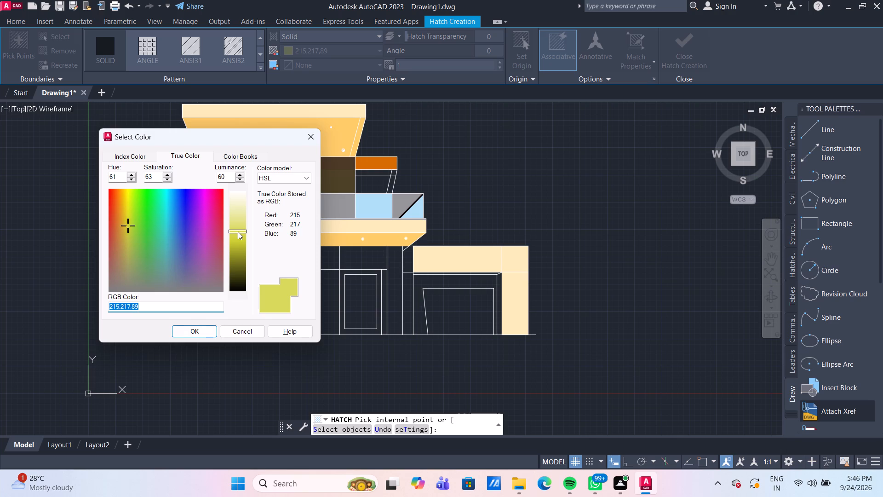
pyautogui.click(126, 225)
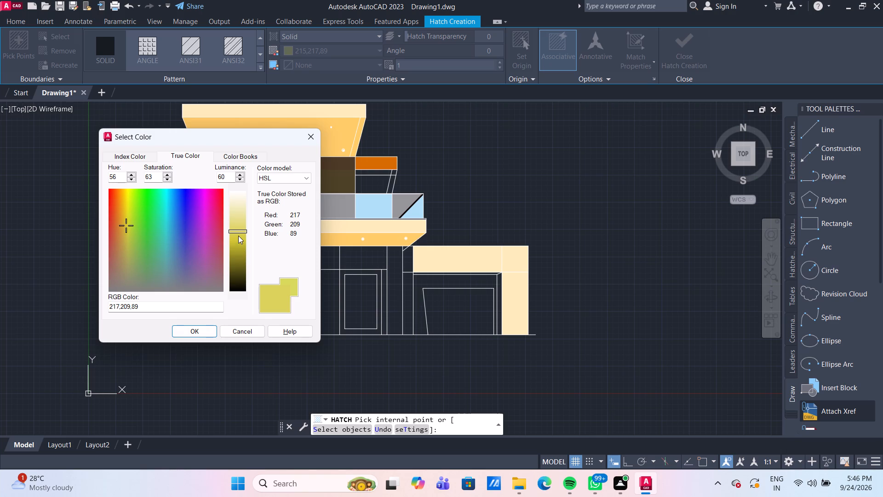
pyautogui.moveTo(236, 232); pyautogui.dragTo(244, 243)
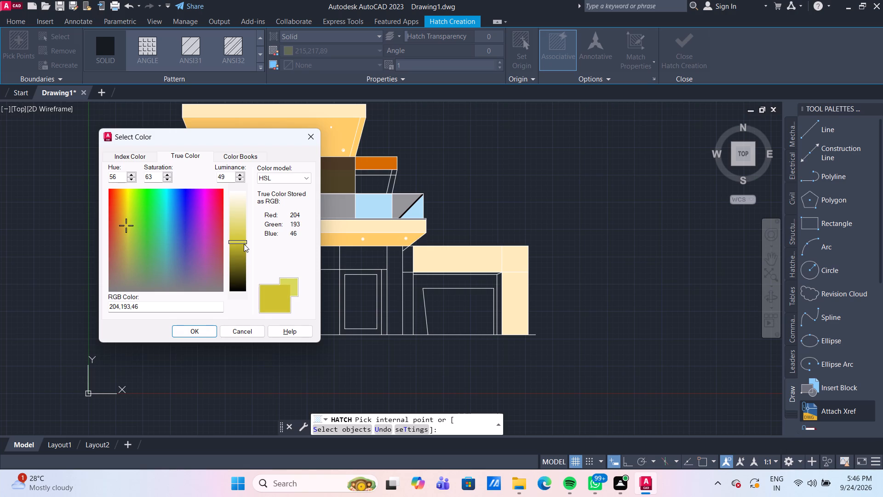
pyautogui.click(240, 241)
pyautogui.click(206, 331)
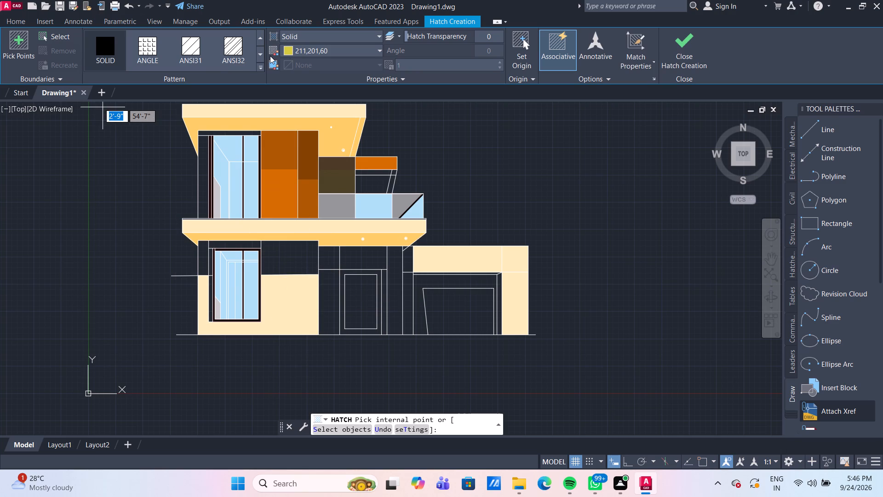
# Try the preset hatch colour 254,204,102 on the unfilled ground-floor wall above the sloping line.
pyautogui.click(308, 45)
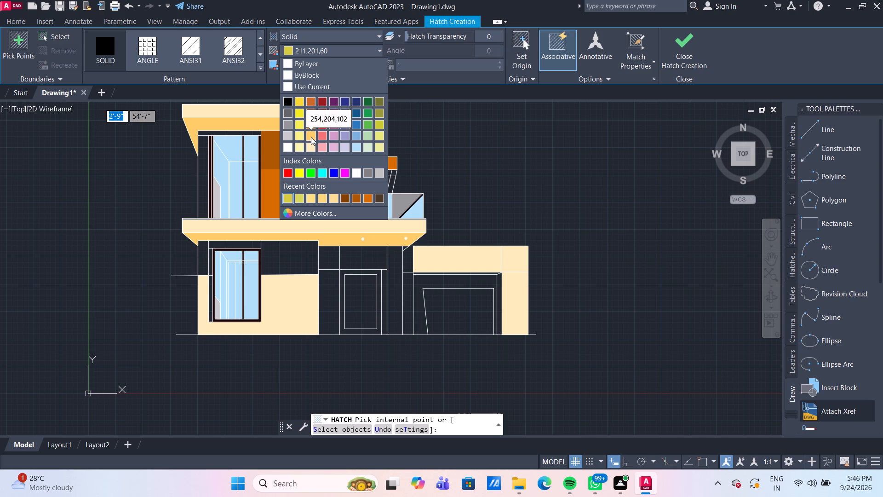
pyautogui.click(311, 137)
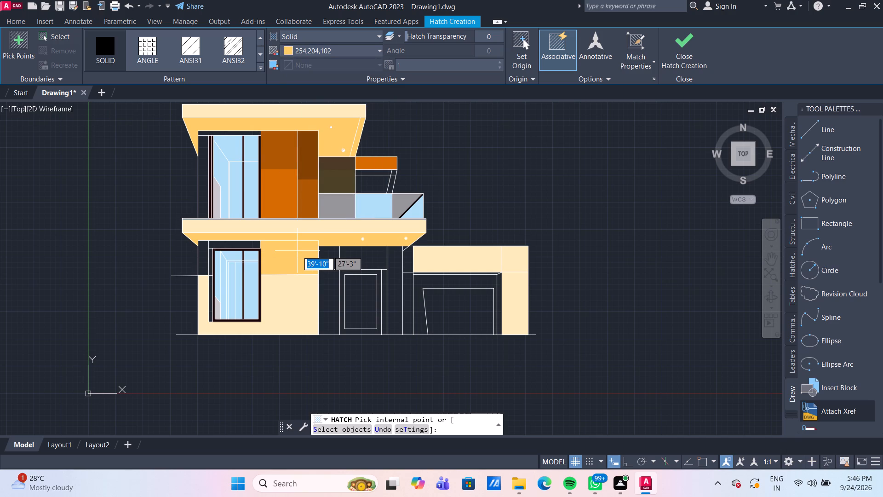
# Set the hatch to true colour 214,175,92 and preview it on the ground-floor wall above the sloping line.
pyautogui.click(360, 51)
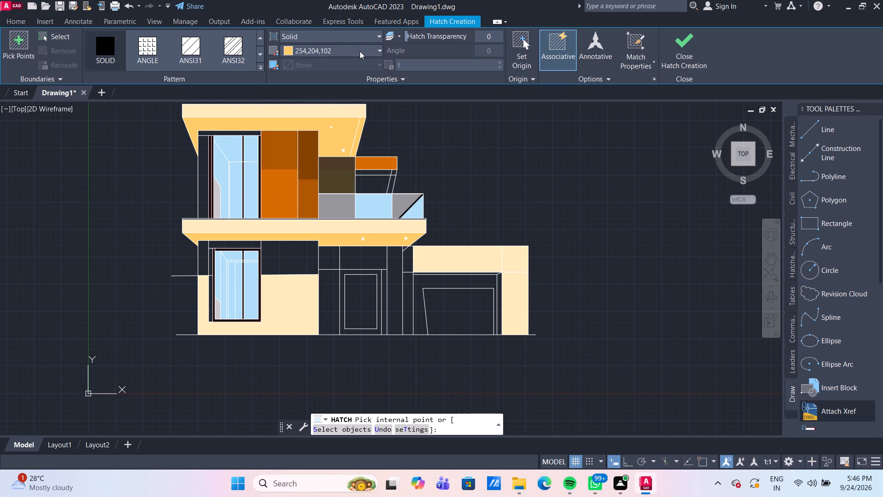
pyautogui.click(302, 214)
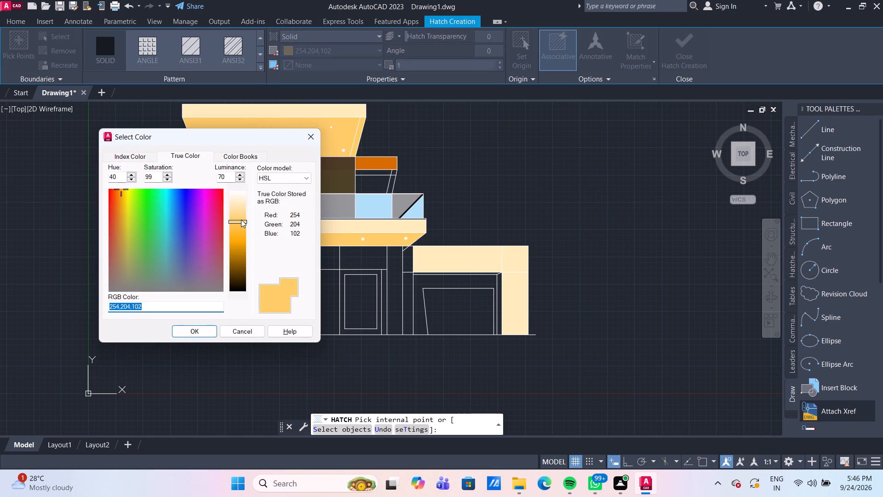
pyautogui.moveTo(242, 222); pyautogui.dragTo(243, 228)
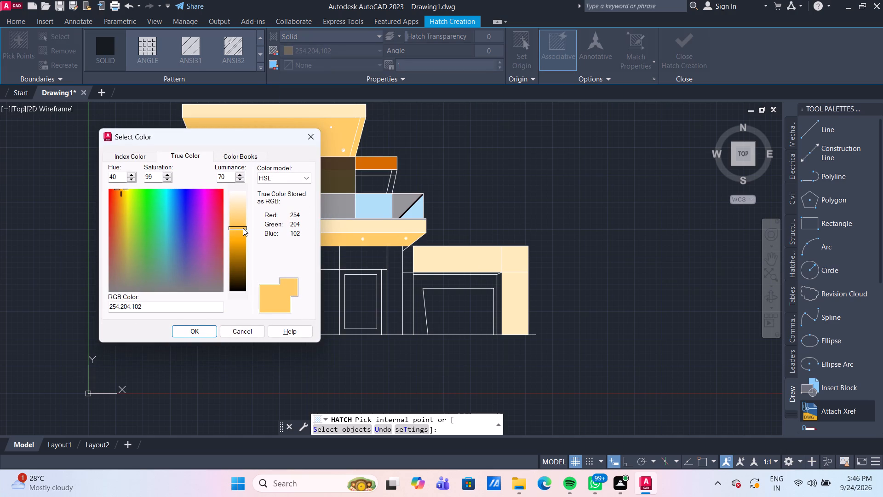
pyautogui.moveTo(243, 228); pyautogui.dragTo(243, 228)
pyautogui.click(239, 239)
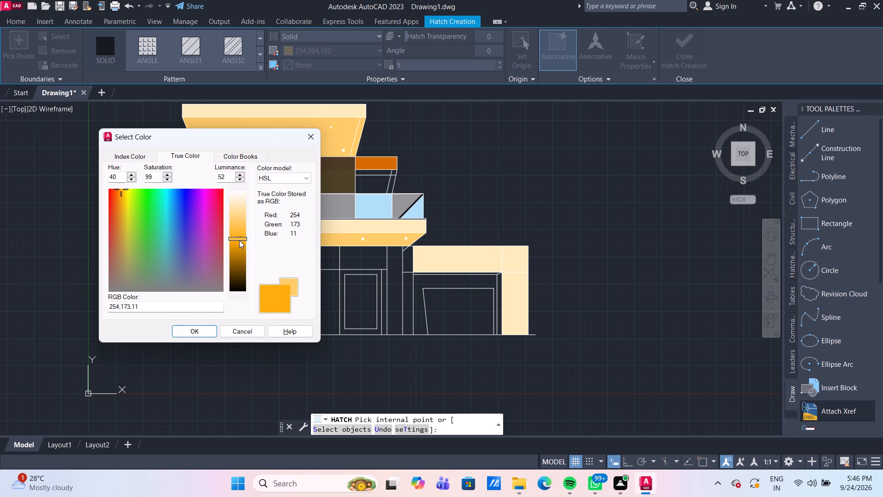
pyautogui.click(237, 258)
pyautogui.moveTo(236, 255); pyautogui.dragTo(238, 231)
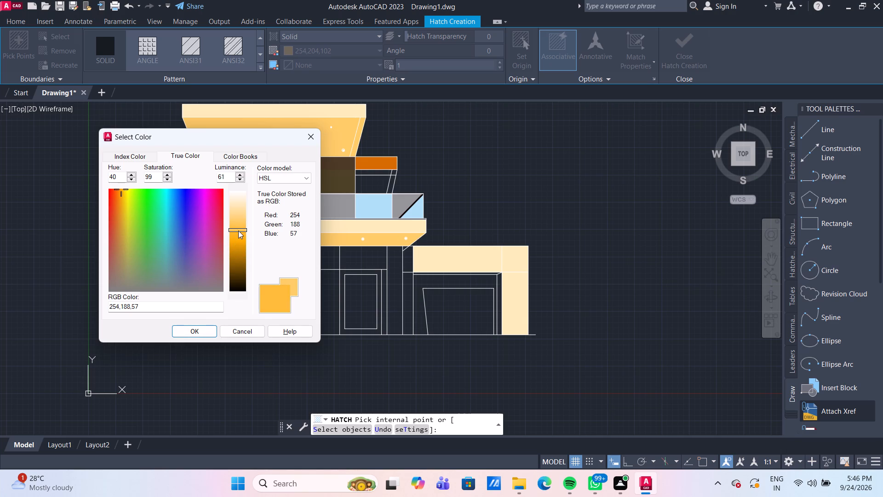
pyautogui.moveTo(238, 231); pyautogui.dragTo(239, 231)
pyautogui.click(121, 229)
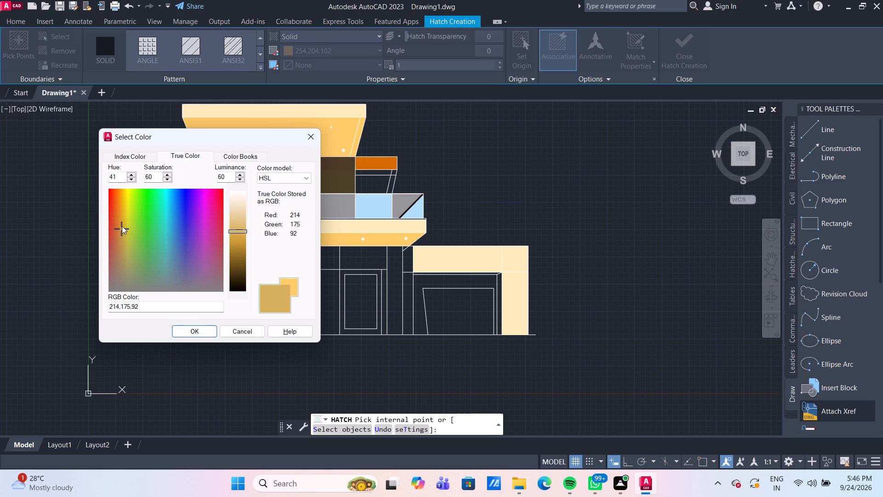
pyautogui.click(190, 330)
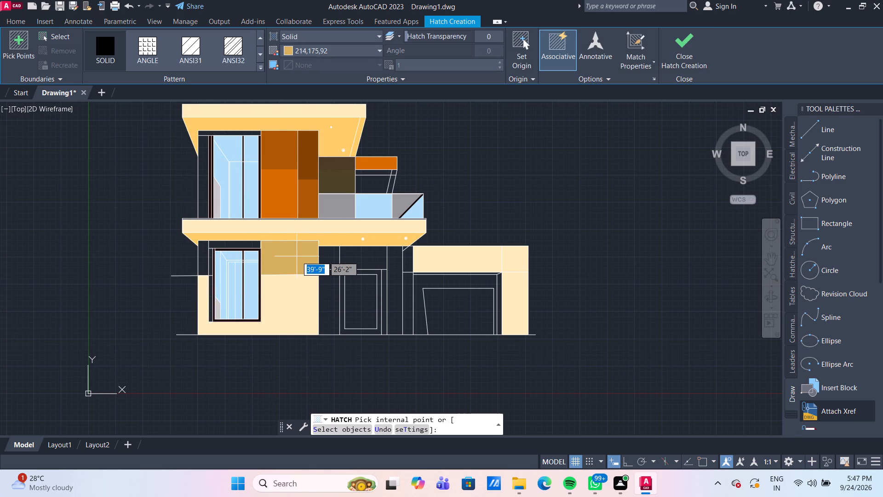
# Fill the ground-floor wall areas above the sloping line, on both sides of the window, with the 214,175,92 solid hatch.
pyautogui.click(297, 256)
pyautogui.scroll(3, 209, 243)
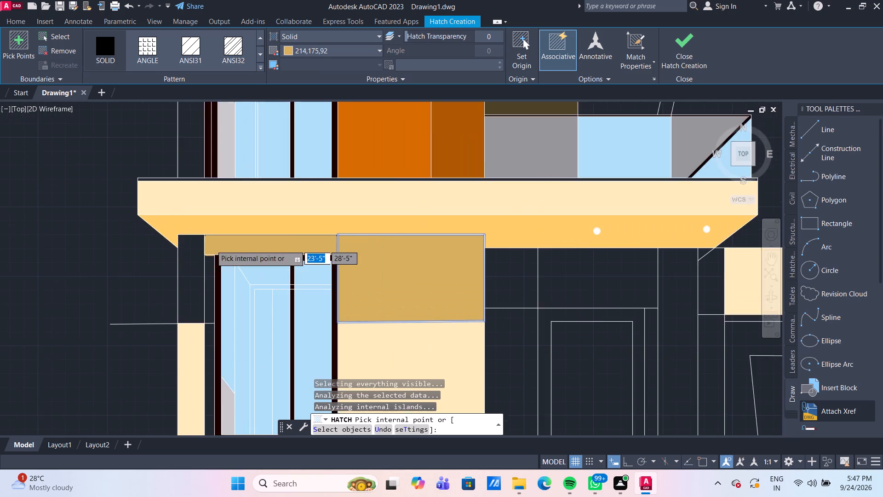
pyautogui.click(179, 250)
pyautogui.scroll(-2, 189, 266)
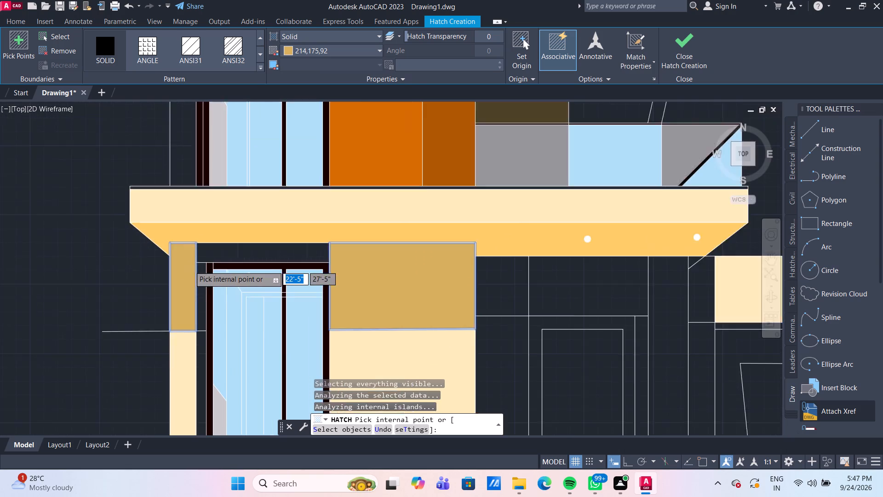
pyautogui.scroll(-1, 429, 289)
# Fill the narrow side face of the column beside the garage, including its small top corner, with the 214,175,92 solid hatch.
pyautogui.moveTo(427, 289); pyautogui.dragTo(299, 247, button='middle')
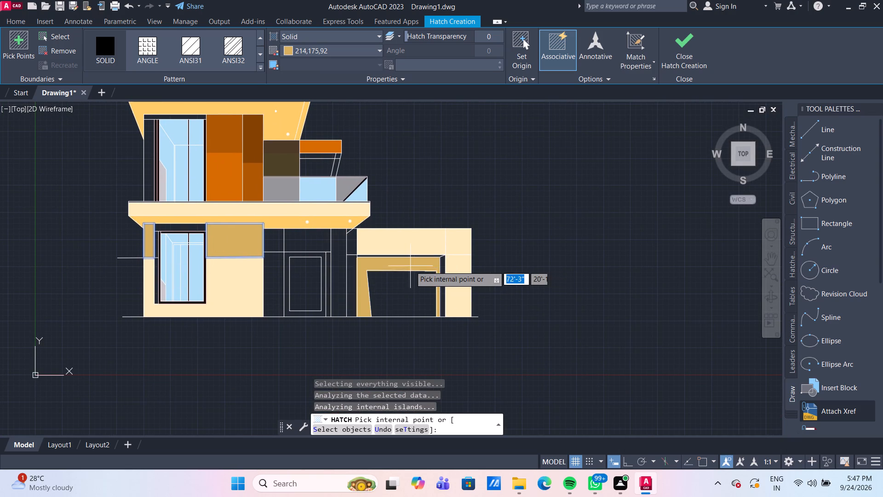
pyautogui.scroll(1, 422, 270)
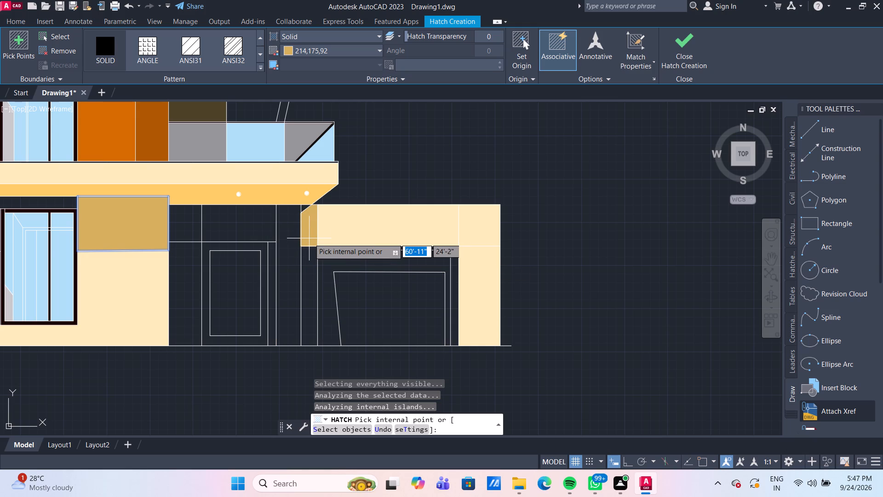
pyautogui.click(309, 238)
pyautogui.click(309, 273)
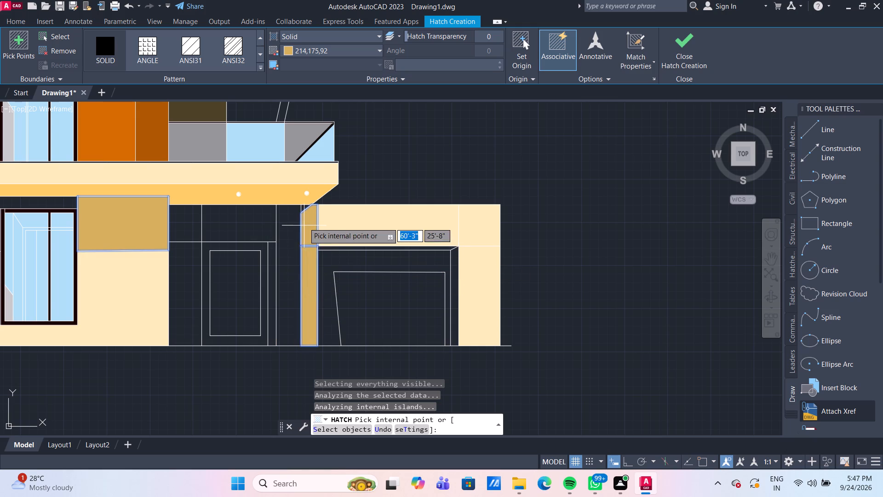
pyautogui.scroll(3, 304, 220)
pyautogui.click(295, 171)
pyautogui.scroll(-2, 353, 259)
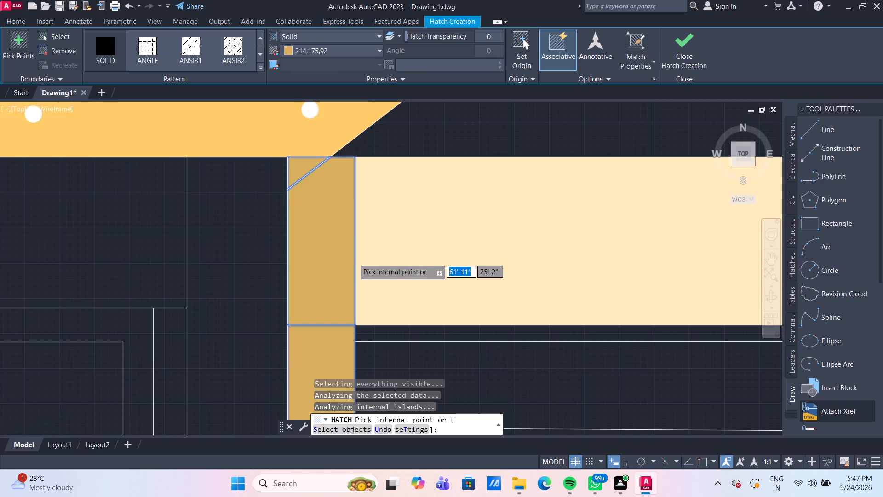
pyautogui.scroll(-2, 353, 259)
pyautogui.moveTo(415, 313); pyautogui.dragTo(397, 284, button='middle')
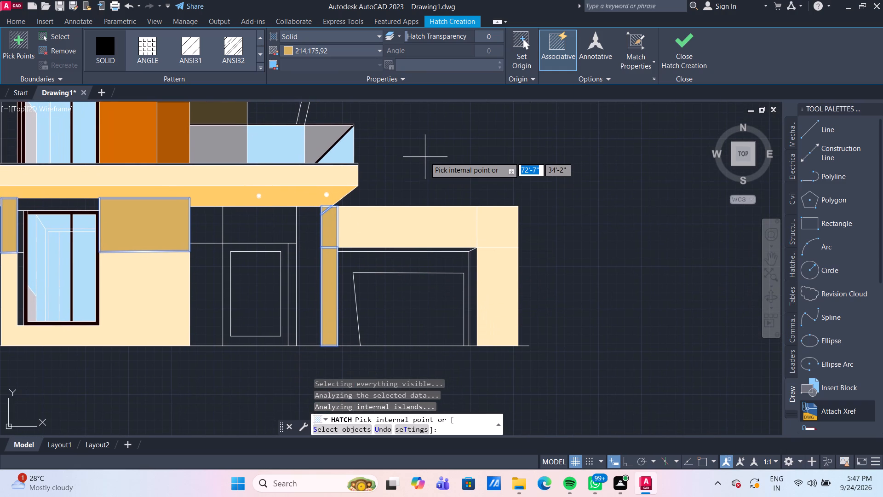
pyautogui.press('Return')
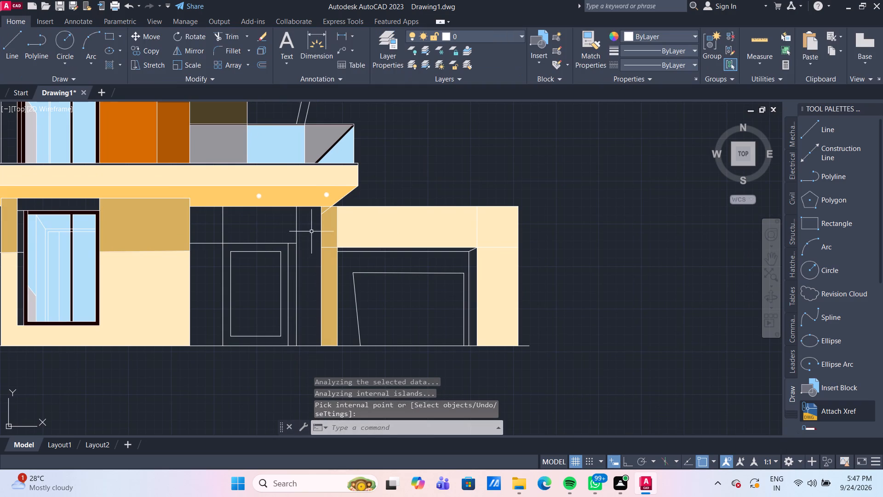
# Fill the front face of the column between the entrance door and garage with a solid hatch in recent colour 253,222,144.
pyautogui.click(107, 65)
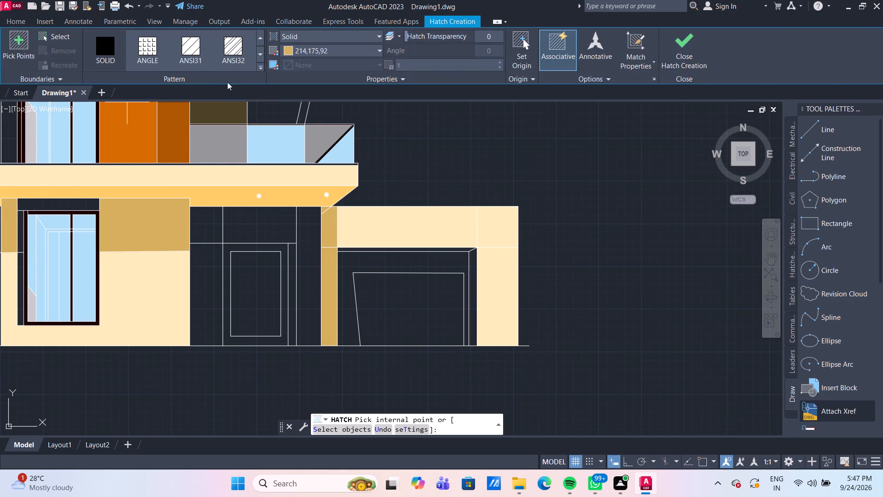
pyautogui.click(372, 48)
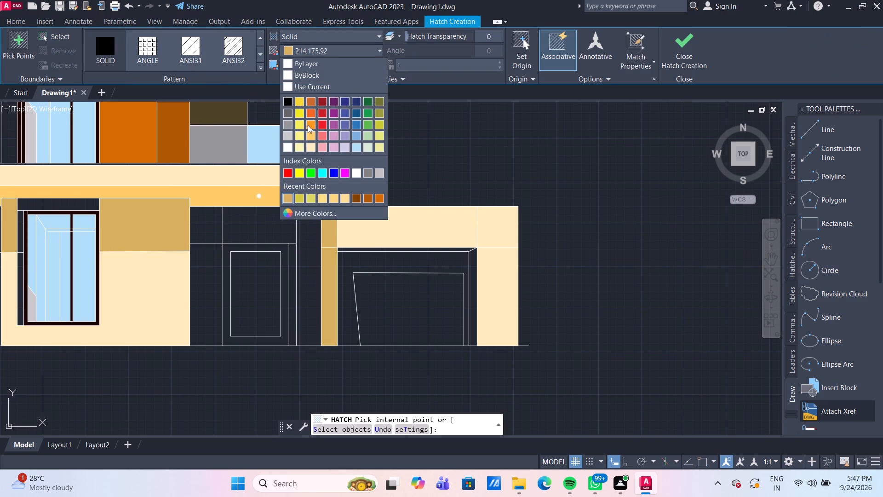
pyautogui.click(344, 201)
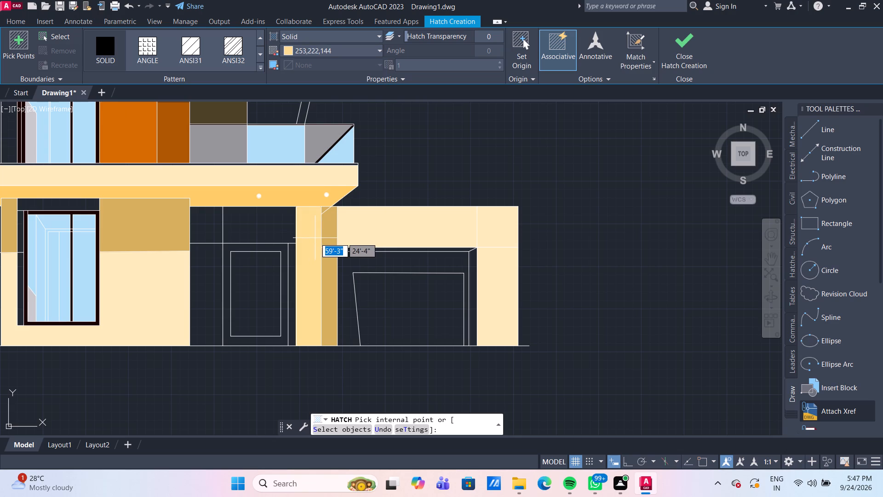
pyautogui.click(315, 238)
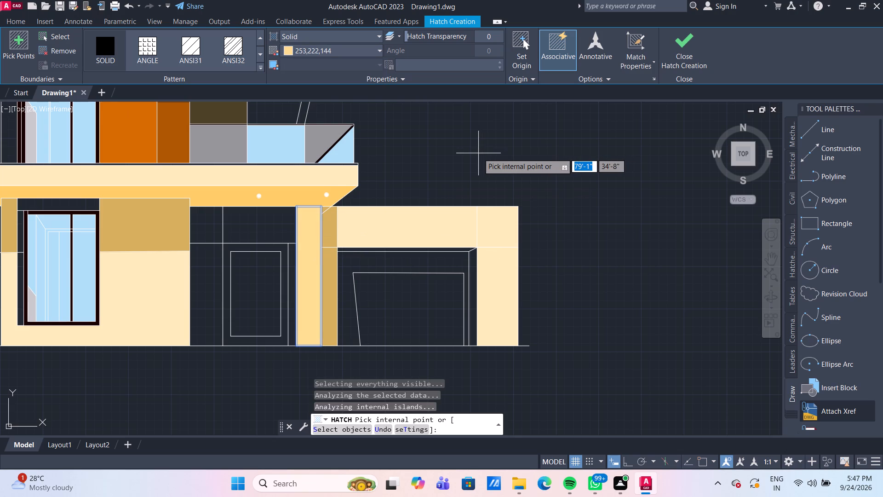
pyautogui.press('Return')
# Review the coloured elevation on both floors, checking for unfilled areas and leftover lines.
pyautogui.scroll(-2, 475, 153)
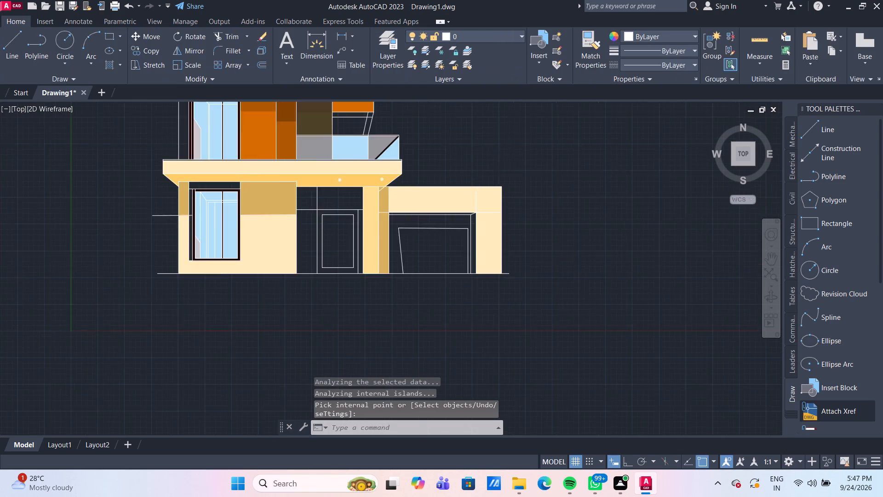
pyautogui.moveTo(468, 145); pyautogui.dragTo(366, 183, button='middle')
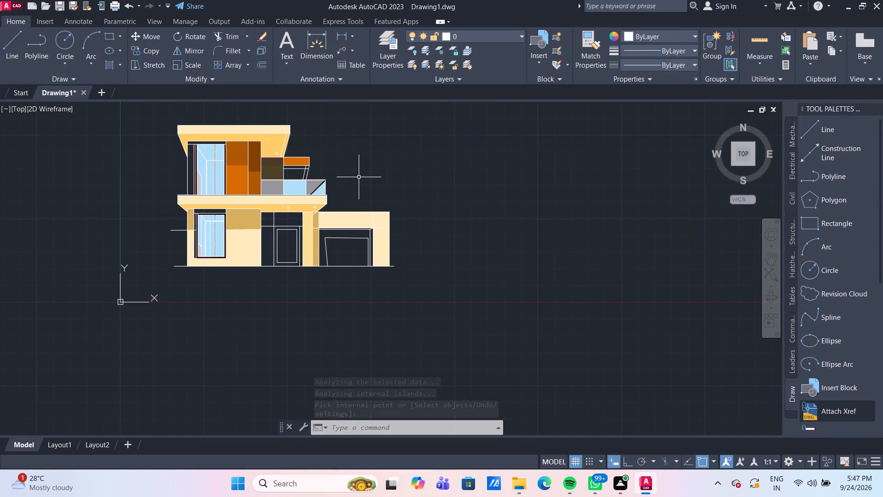
pyautogui.scroll(1, 359, 191)
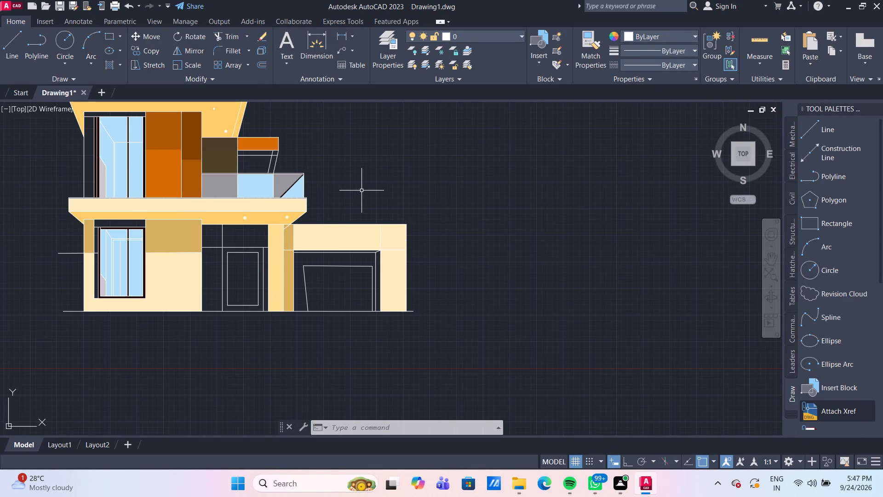
pyautogui.moveTo(365, 190); pyautogui.dragTo(391, 224, button='middle')
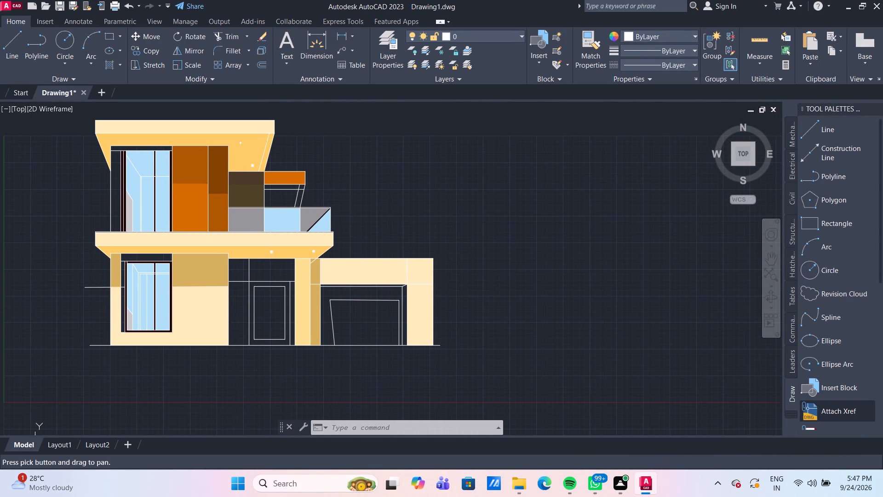
pyautogui.scroll(-1, 392, 225)
pyautogui.scroll(1, 392, 218)
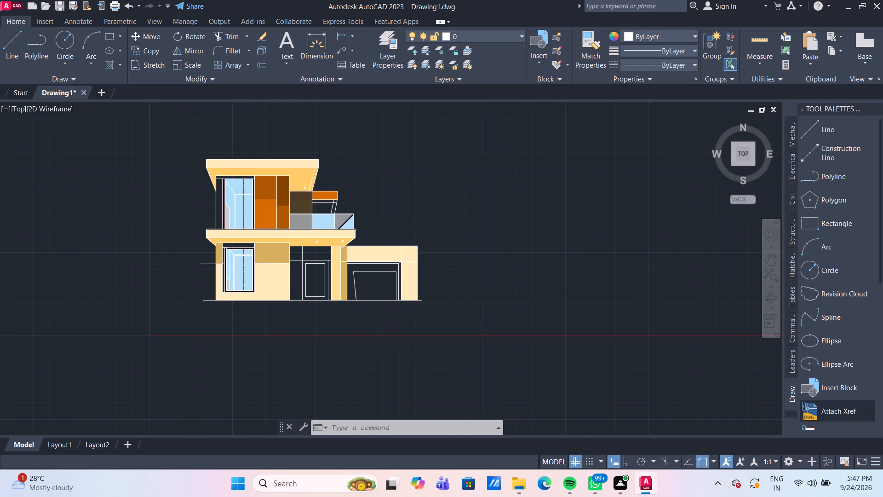
pyautogui.scroll(2, 108, 180)
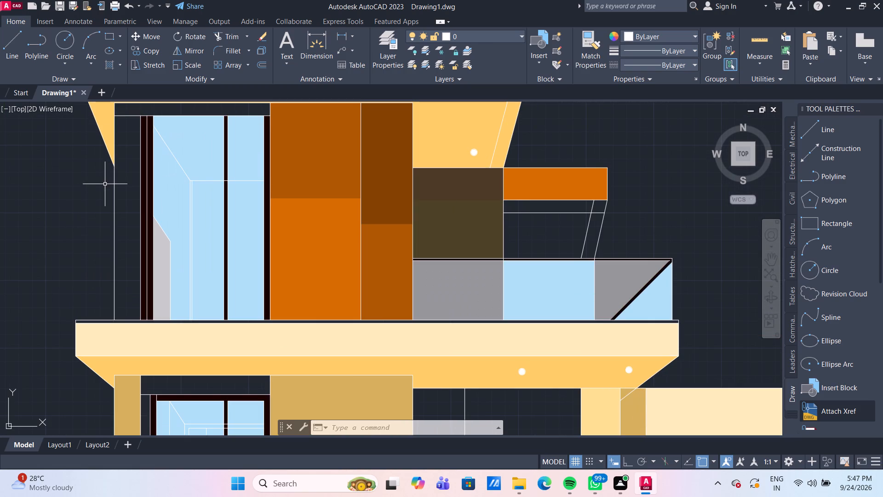
pyautogui.scroll(-1, 105, 185)
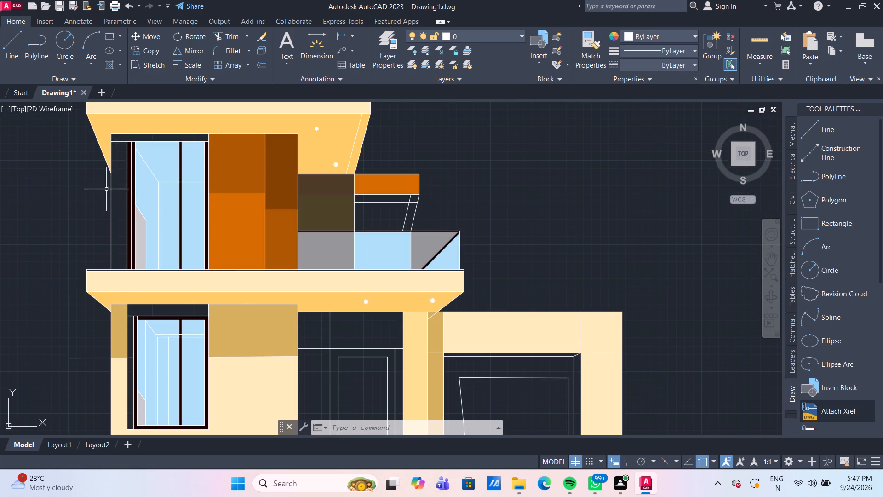
pyautogui.scroll(-1, 85, 195)
pyautogui.middleClick(95, 178)
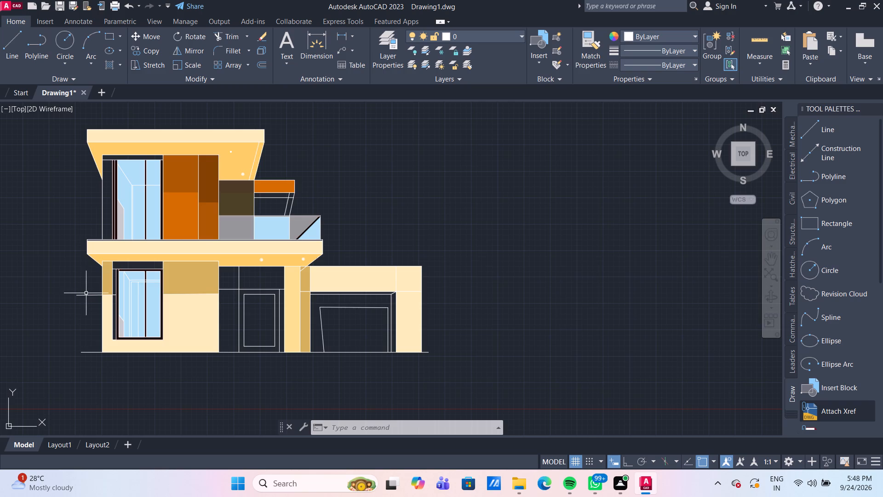
# Delete the sloping guide line that crosses the ground-floor wall and extends beyond its outer edge.
pyautogui.scroll(-1, 86, 294)
pyautogui.click(88, 295)
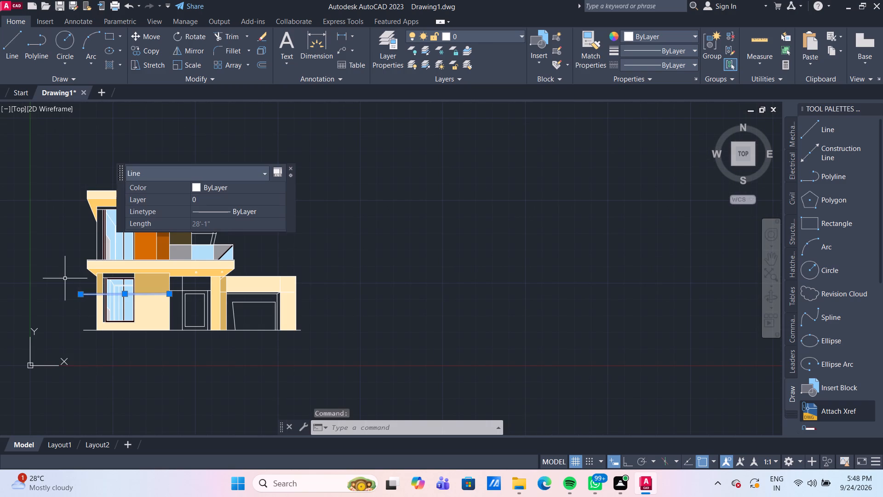
pyautogui.press('Delete')
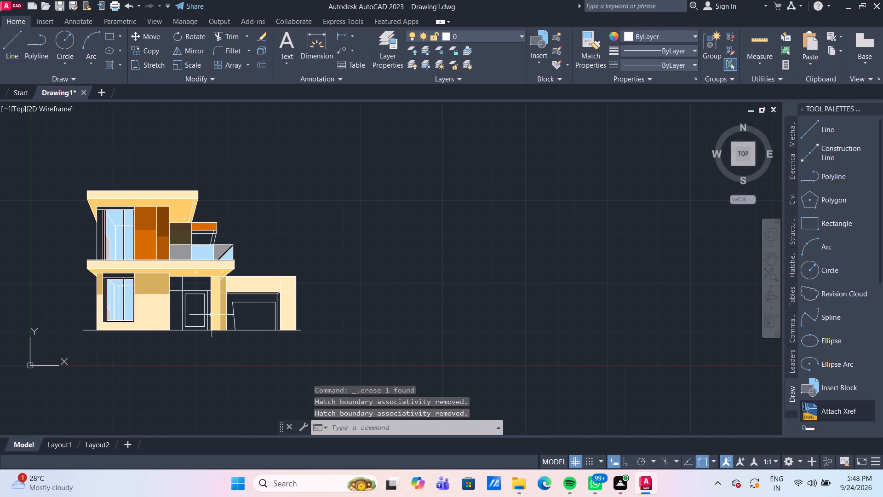
# Inspect the column and garage junction and the upper-floor wall beside the window for areas still needing colour.
pyautogui.scroll(3, 212, 309)
pyautogui.scroll(1, 241, 271)
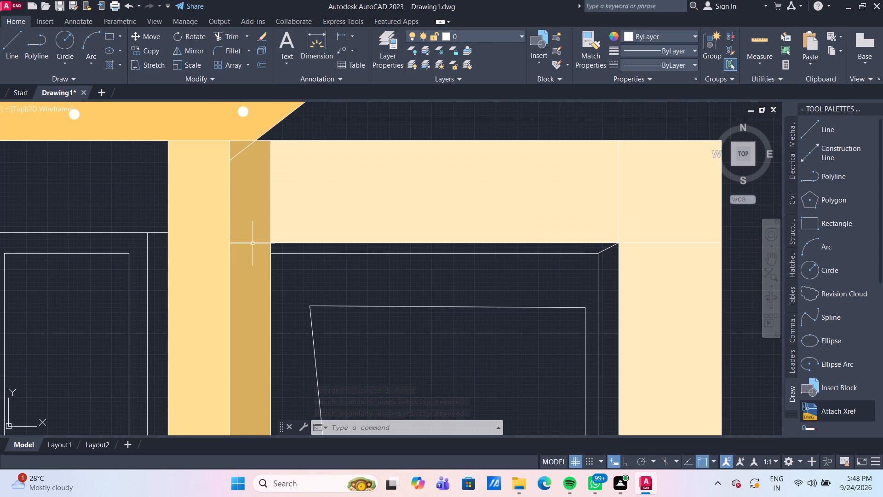
pyautogui.scroll(-4, 252, 241)
pyautogui.scroll(1, 161, 224)
pyautogui.scroll(2, 80, 179)
pyautogui.moveTo(82, 179); pyautogui.dragTo(82, 225, button='middle')
pyautogui.scroll(-2, 82, 225)
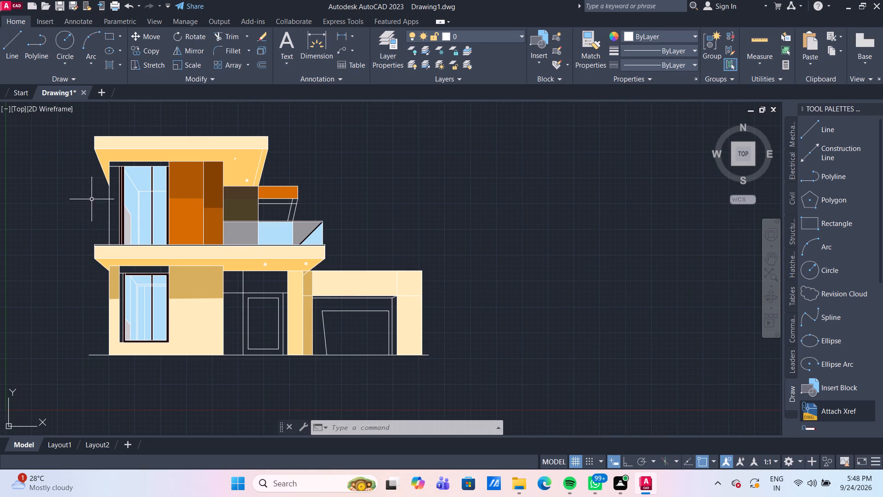
pyautogui.moveTo(92, 199); pyautogui.dragTo(96, 231, button='middle')
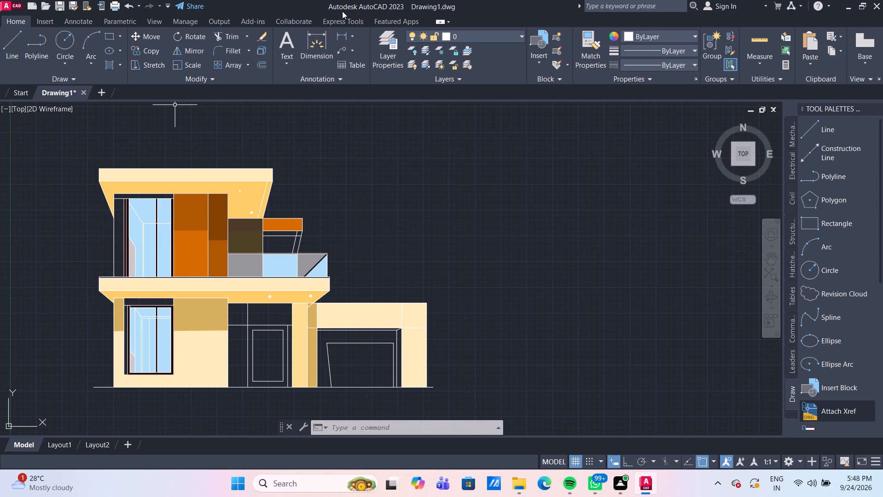
# Fill the narrow upper-floor wall strip at the outer side of the window with a solid hatch in colour 254,234,185.
pyautogui.click(113, 65)
pyautogui.click(341, 51)
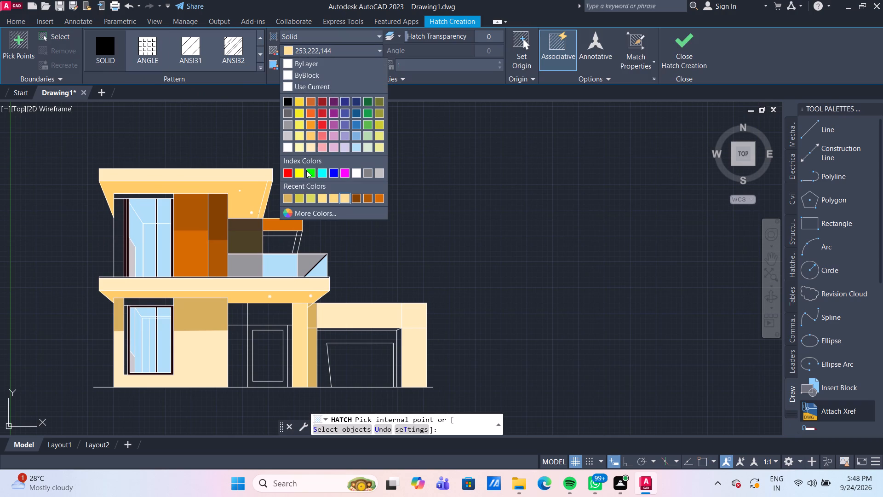
pyautogui.click(305, 212)
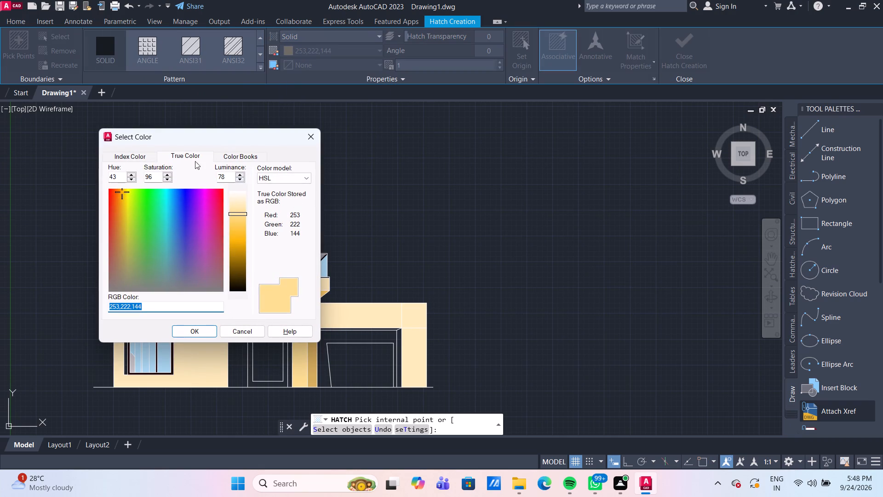
pyautogui.click(146, 158)
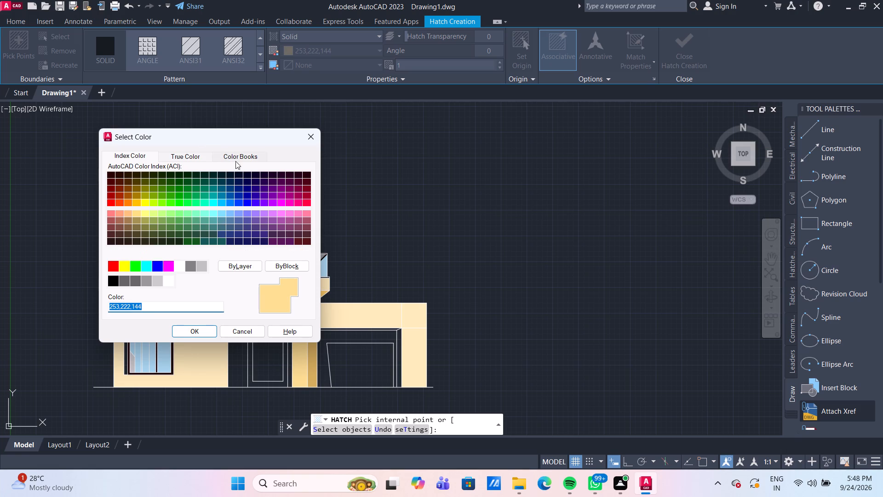
pyautogui.click(310, 136)
pyautogui.click(338, 52)
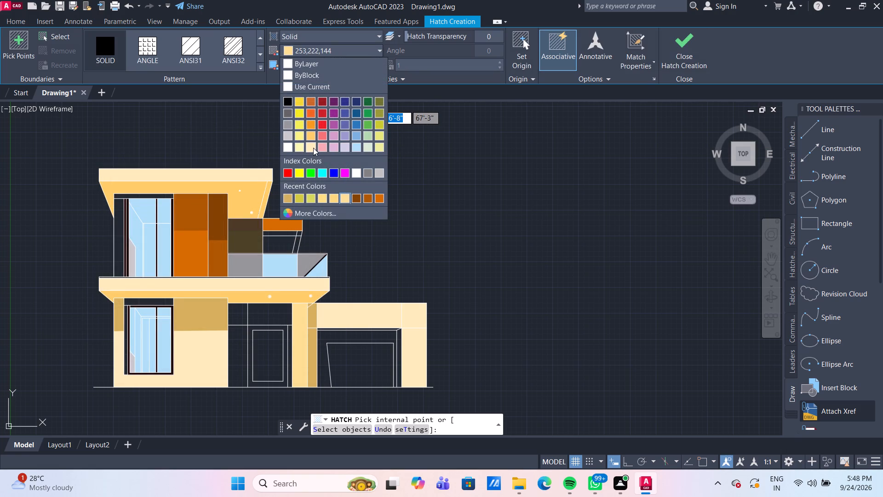
pyautogui.click(313, 148)
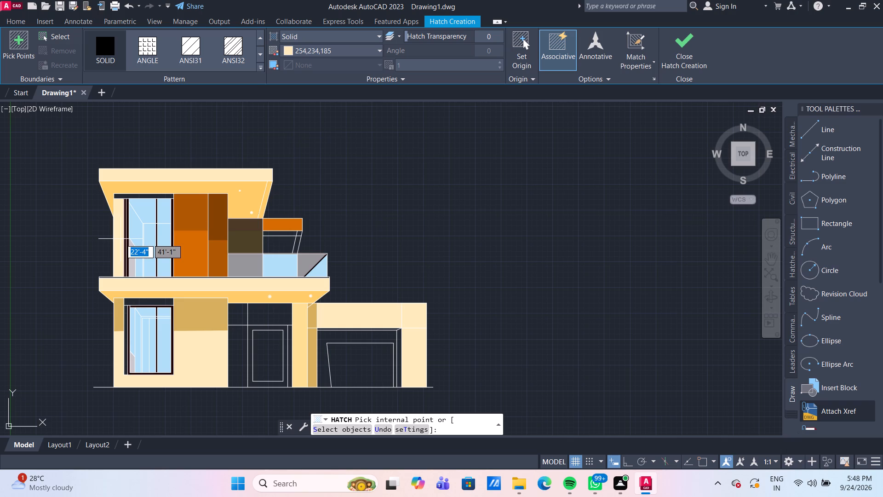
pyautogui.click(120, 239)
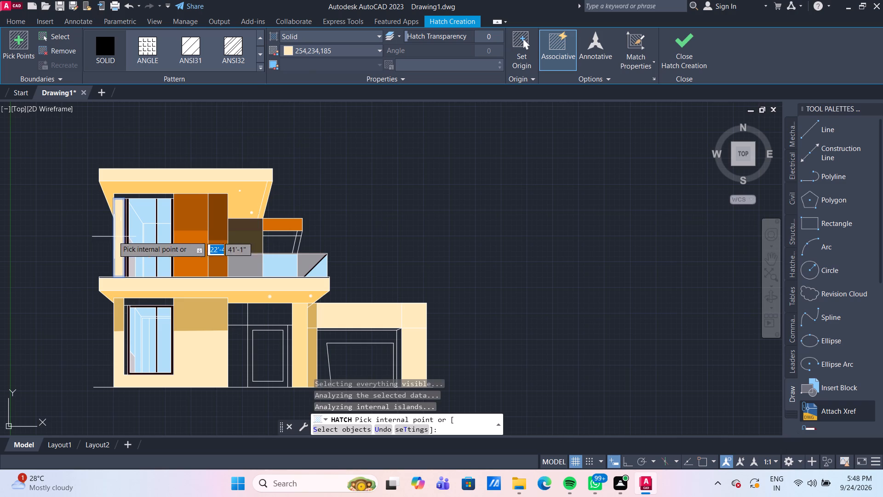
pyautogui.press('Return')
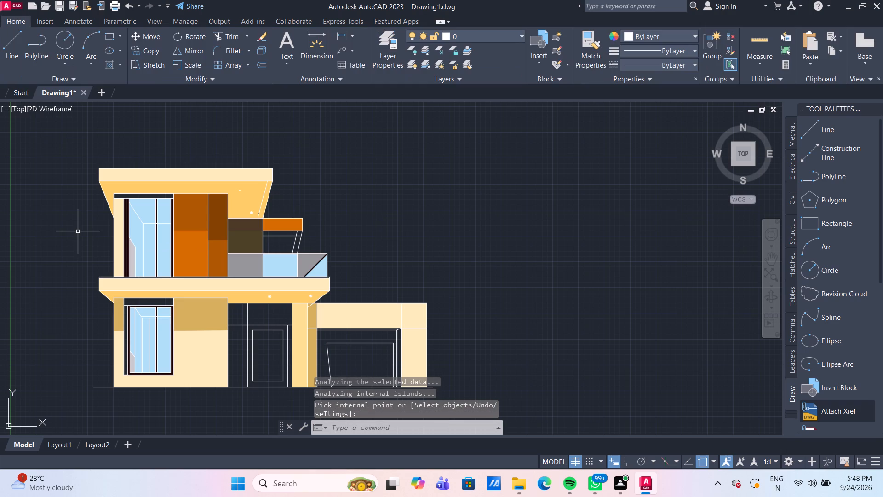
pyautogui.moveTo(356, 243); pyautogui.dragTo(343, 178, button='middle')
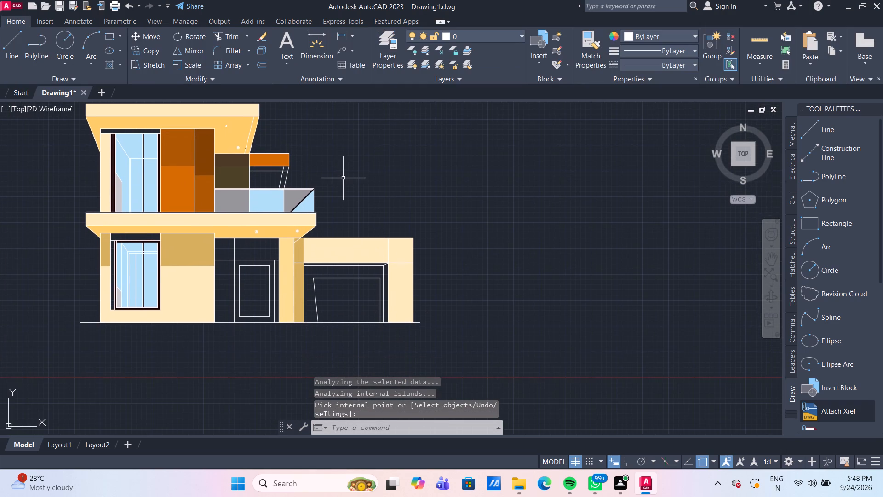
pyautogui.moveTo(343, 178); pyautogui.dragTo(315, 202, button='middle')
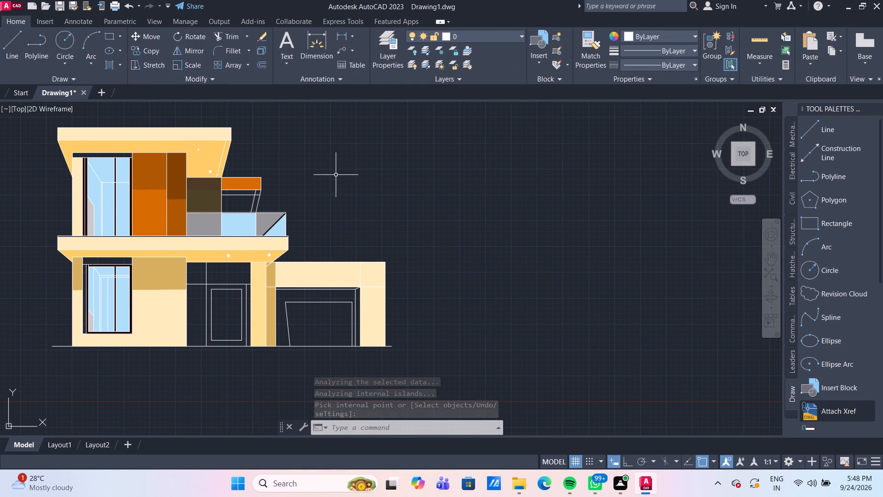
# Inspect the upper-floor window, balcony and slab down to the ground-floor window head for areas still without colour.
pyautogui.scroll(1, 275, 206)
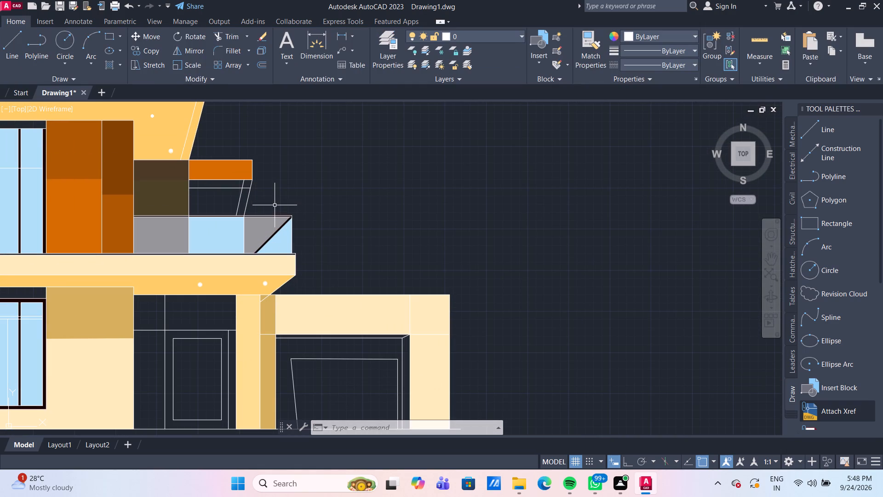
pyautogui.moveTo(29, 127); pyautogui.dragTo(108, 163, button='middle')
pyautogui.scroll(1, 76, 161)
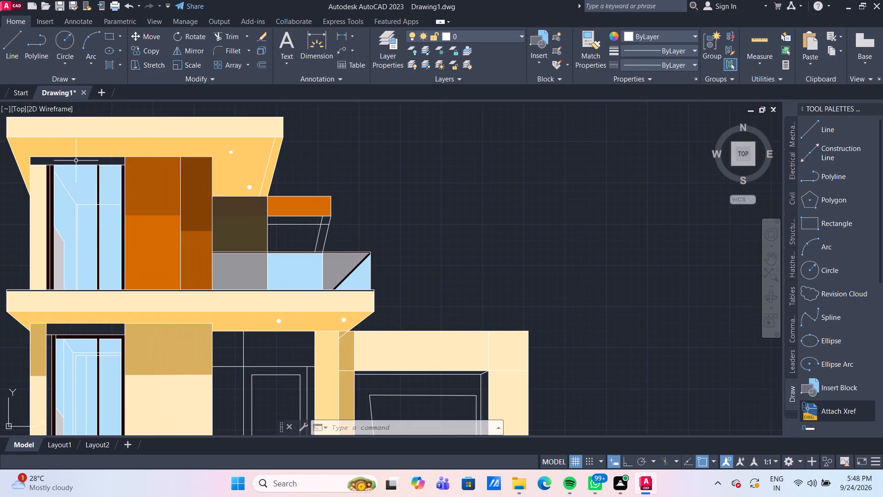
pyautogui.scroll(2, 76, 161)
pyautogui.scroll(-2, 77, 162)
pyautogui.moveTo(80, 162); pyautogui.dragTo(187, 155, button='middle')
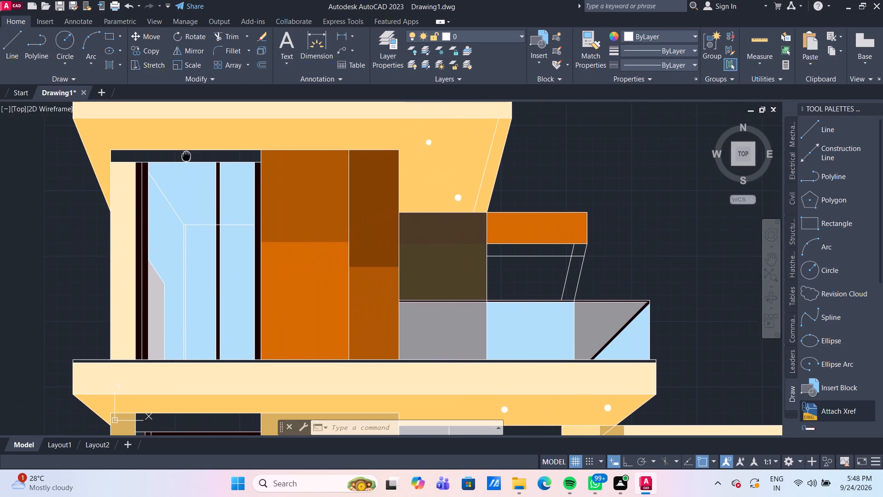
pyautogui.moveTo(187, 155); pyautogui.dragTo(189, 149, button='middle')
pyautogui.moveTo(191, 361); pyautogui.dragTo(205, 312, button='middle')
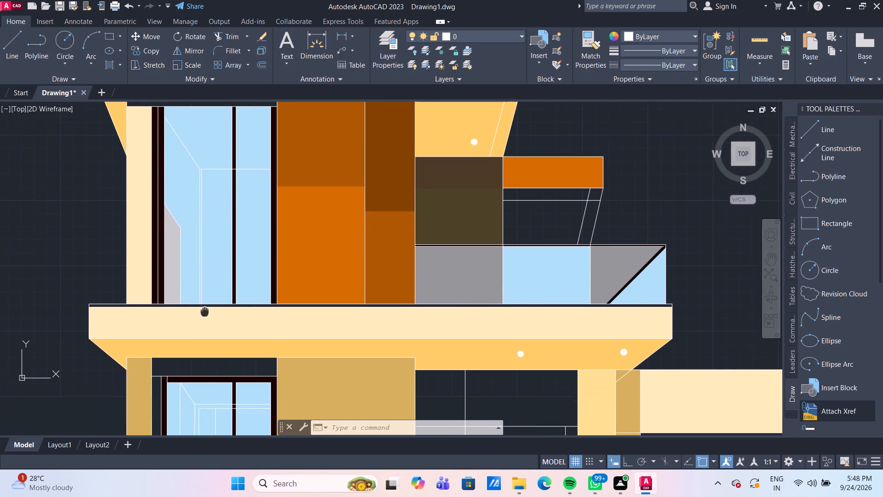
pyautogui.moveTo(205, 312); pyautogui.dragTo(190, 284, button='middle')
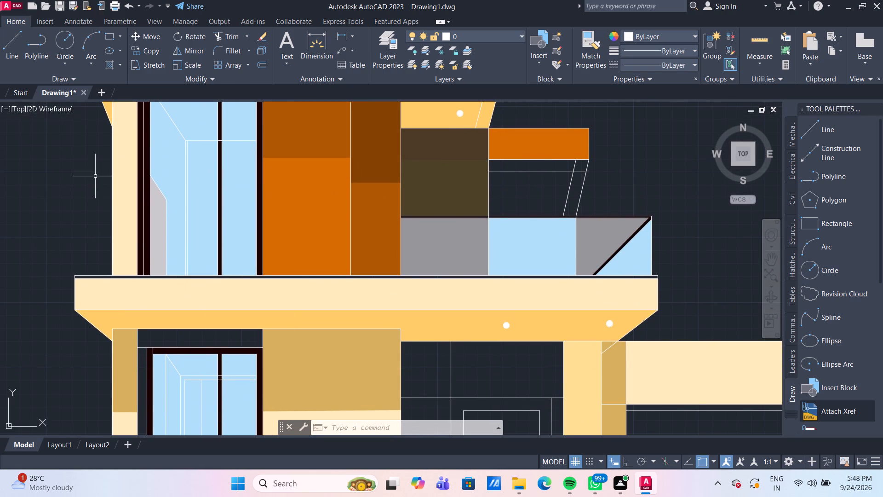
# Fill the strips above both windows and the narrow strip beside the ground-floor window with a solid hatch in index colour 59.
pyautogui.click(110, 64)
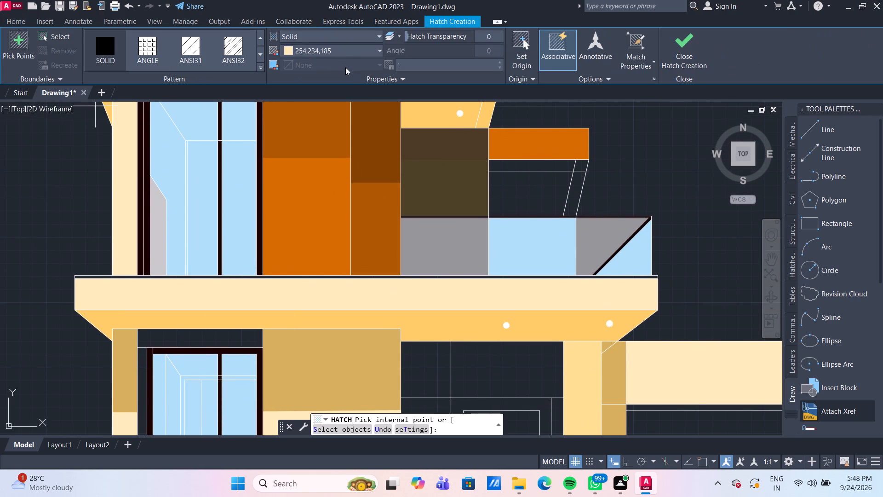
pyautogui.click(351, 53)
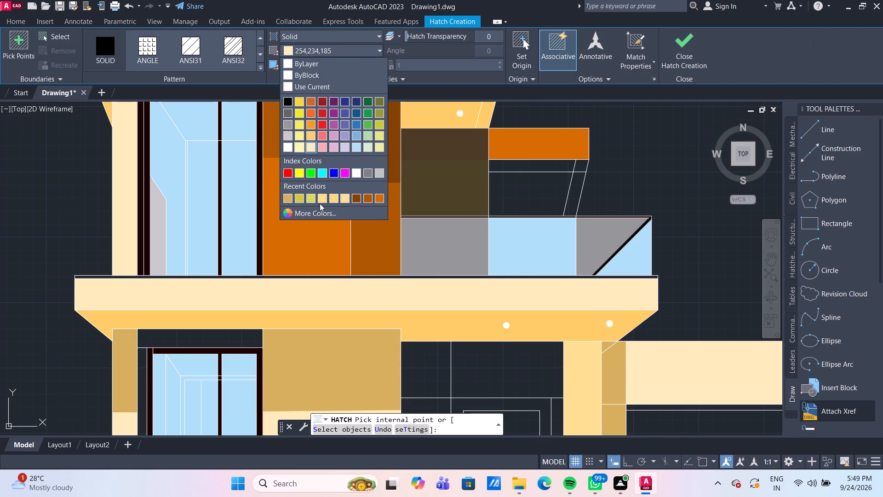
pyautogui.click(288, 115)
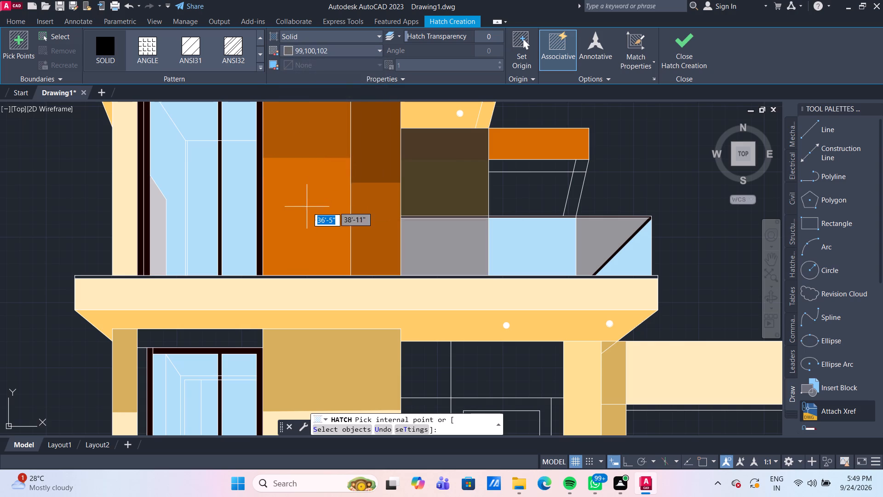
pyautogui.click(324, 49)
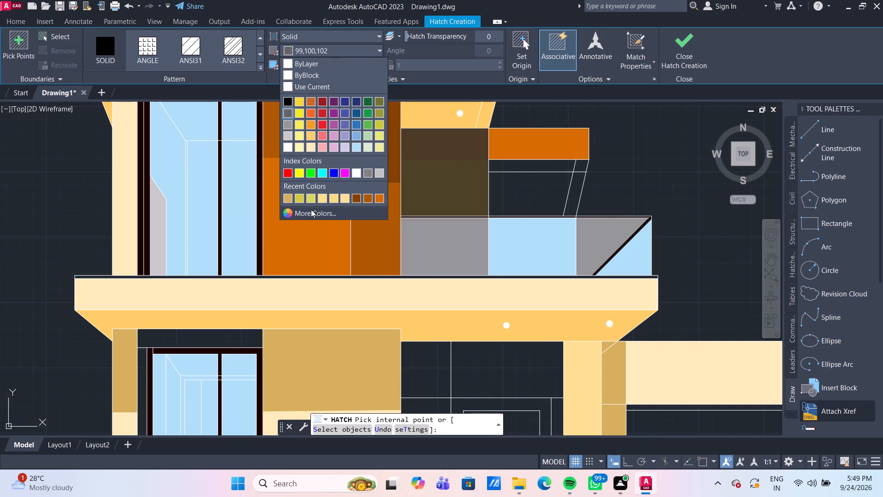
pyautogui.click(313, 213)
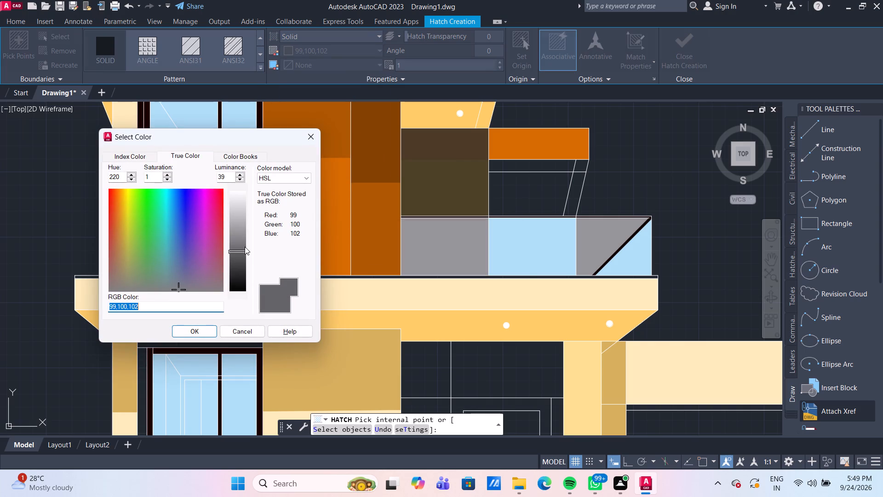
pyautogui.moveTo(242, 251); pyautogui.dragTo(242, 267)
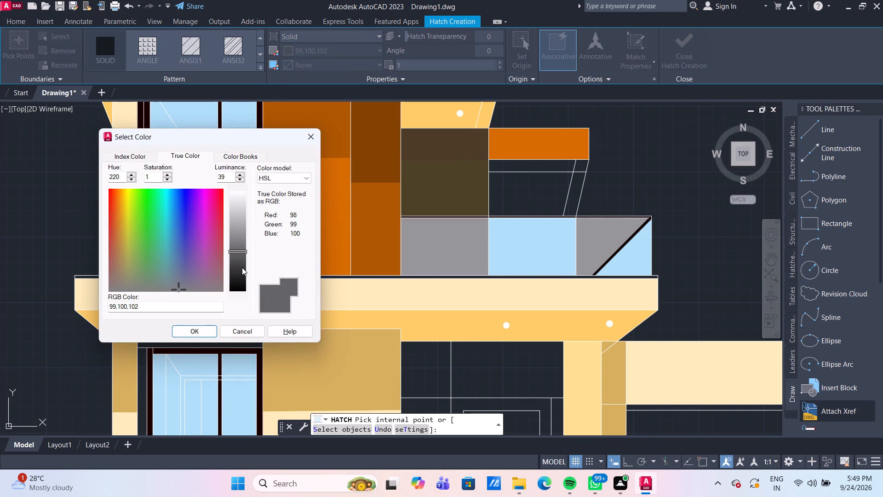
pyautogui.click(242, 267)
pyautogui.click(241, 277)
pyautogui.tripleClick(241, 277)
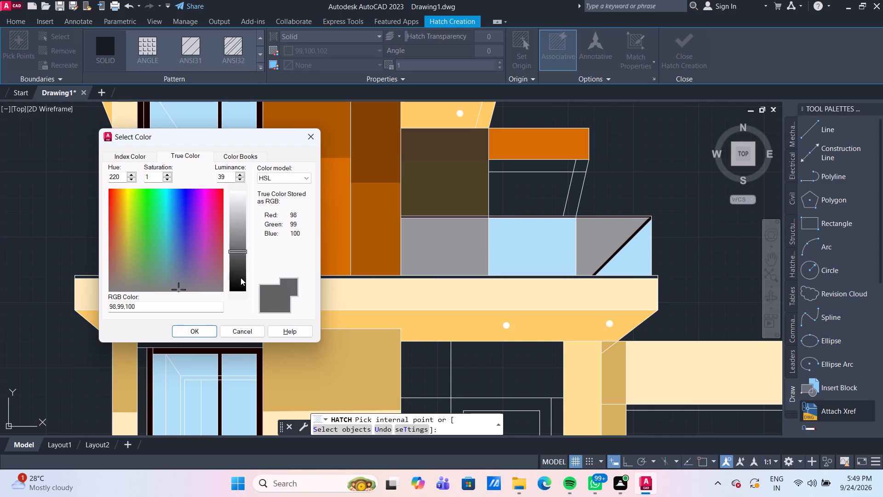
pyautogui.click(241, 277)
pyautogui.click(138, 155)
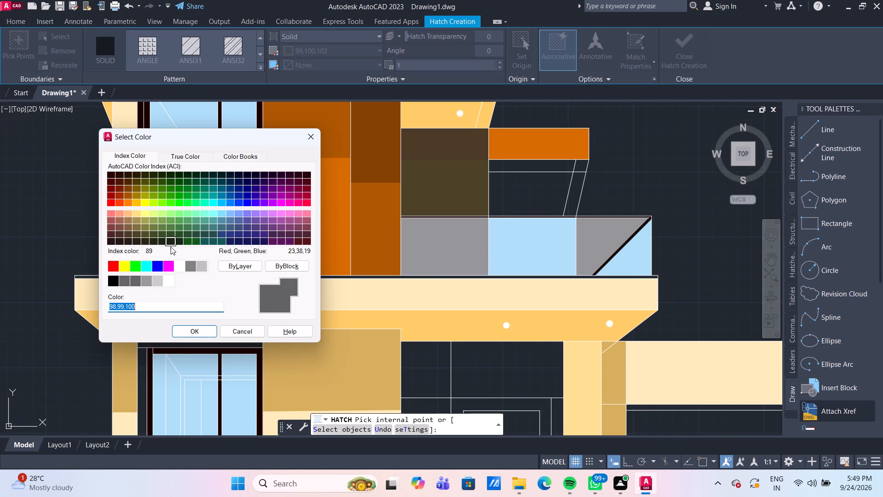
pyautogui.click(143, 241)
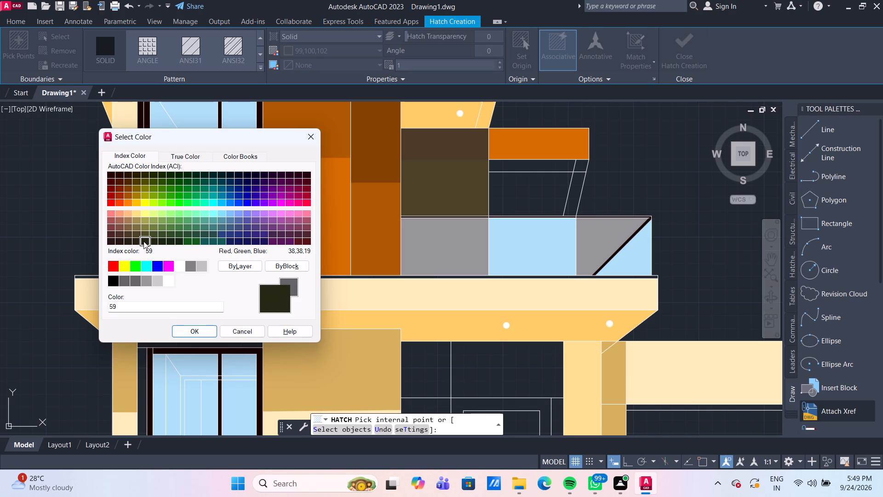
pyautogui.click(194, 330)
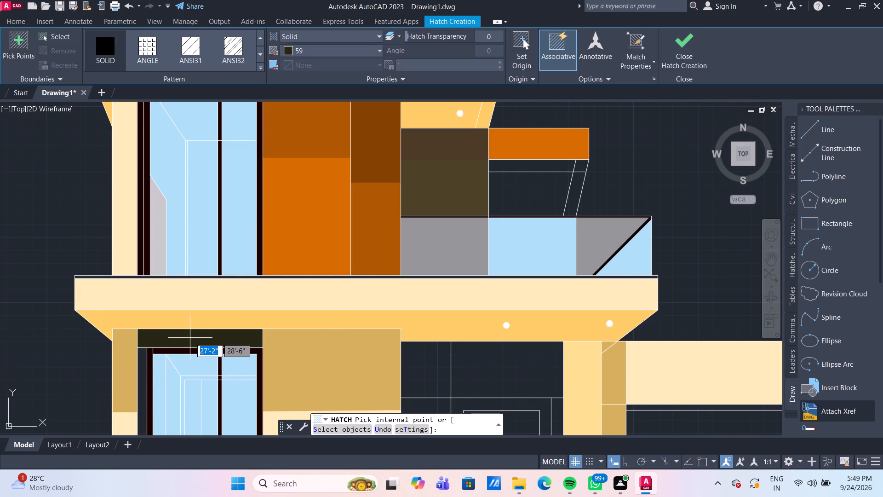
pyautogui.click(190, 338)
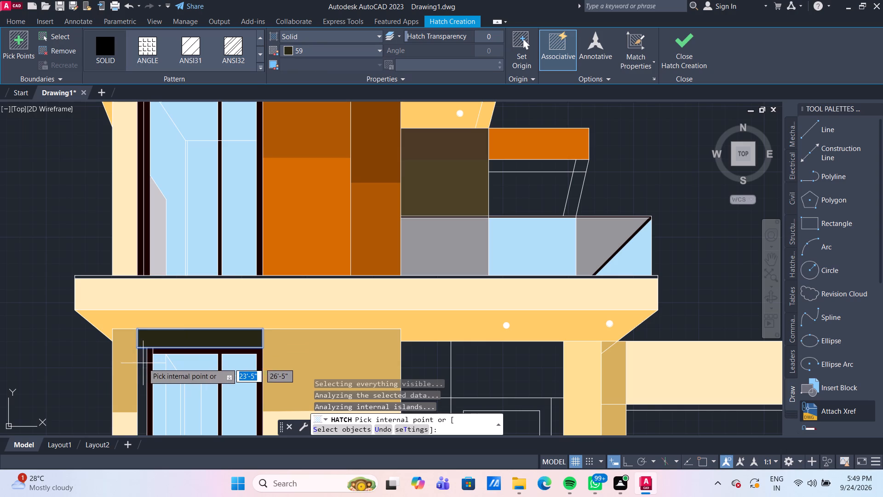
pyautogui.click(143, 363)
pyautogui.scroll(-1, 178, 340)
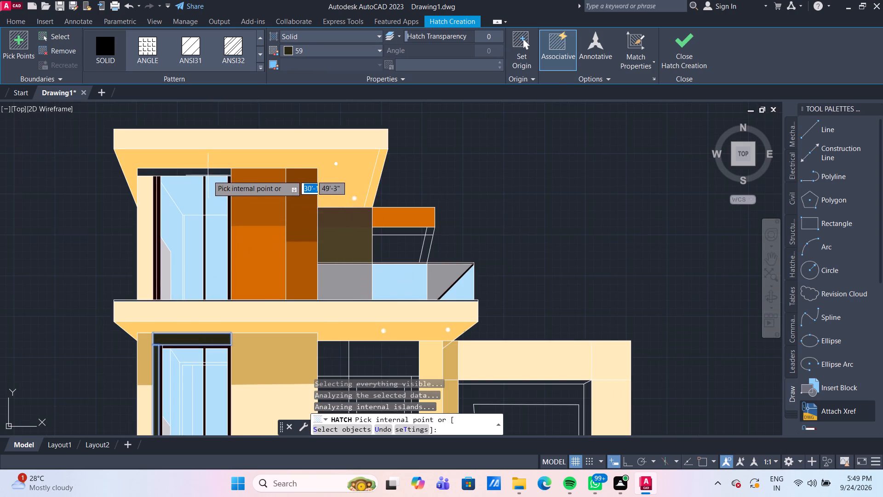
pyautogui.scroll(2, 207, 175)
pyautogui.click(207, 168)
pyautogui.scroll(-4, 344, 186)
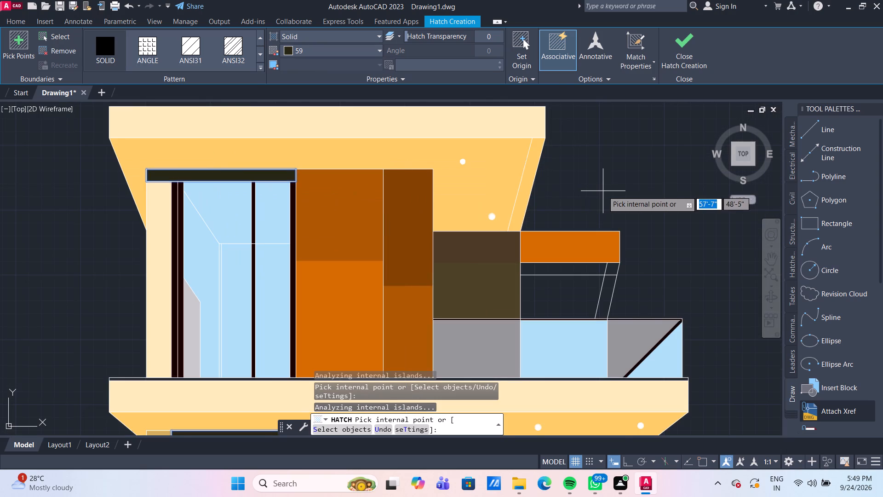
pyautogui.scroll(-1, 614, 188)
pyautogui.press('Return')
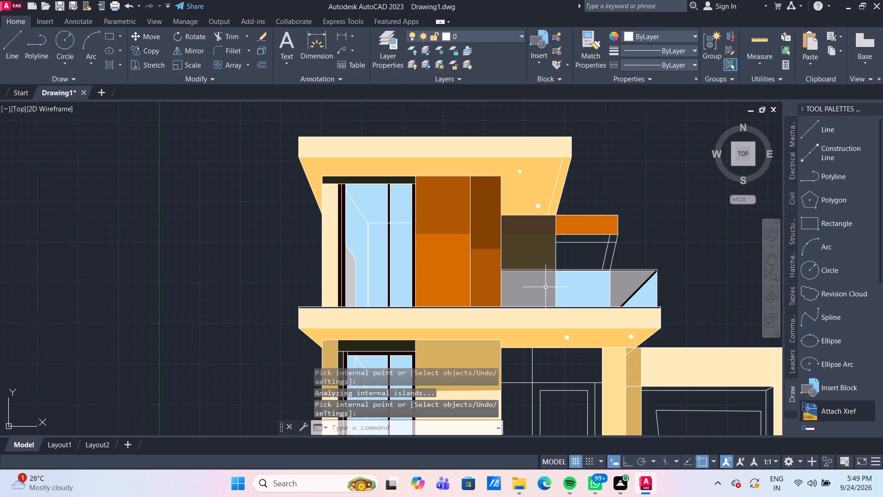
# Fill the garage opening's top underside strip and inner side strip with a solid hatch in colour 214,175,92.
pyautogui.scroll(2, 431, 353)
pyautogui.moveTo(370, 324); pyautogui.dragTo(291, 229, button='middle')
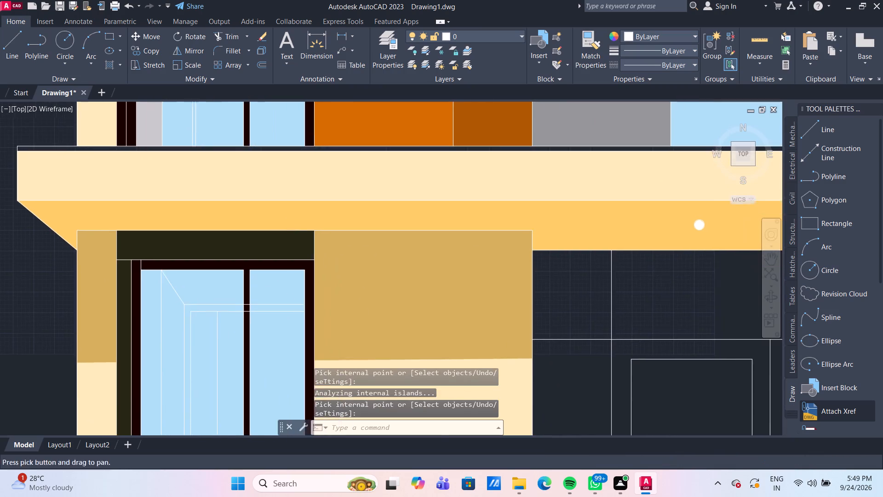
pyautogui.scroll(-3, 290, 228)
pyautogui.moveTo(508, 147); pyautogui.dragTo(439, 196, button='middle')
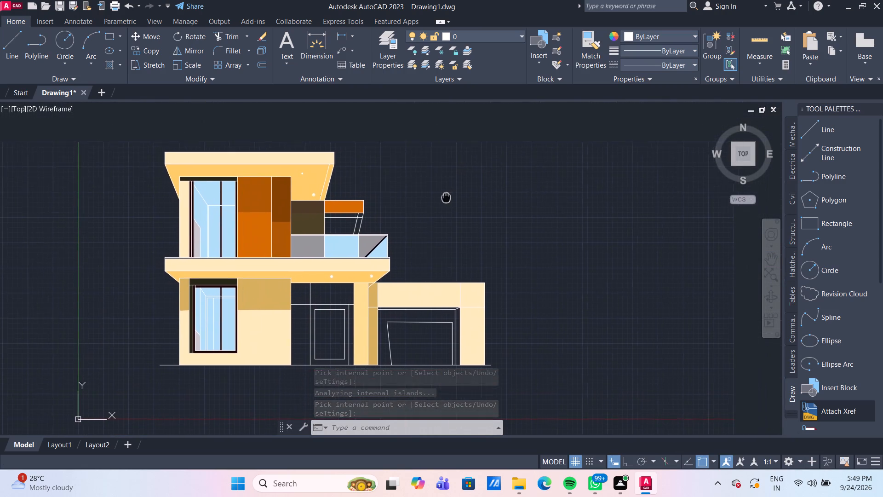
pyautogui.moveTo(439, 196); pyautogui.dragTo(430, 192, button='middle')
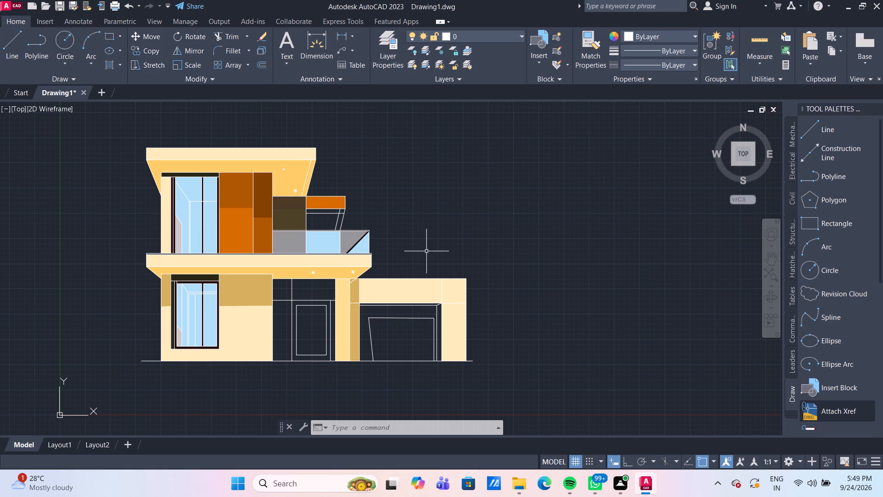
pyautogui.scroll(1, 416, 261)
pyautogui.moveTo(395, 341); pyautogui.dragTo(347, 219, button='middle')
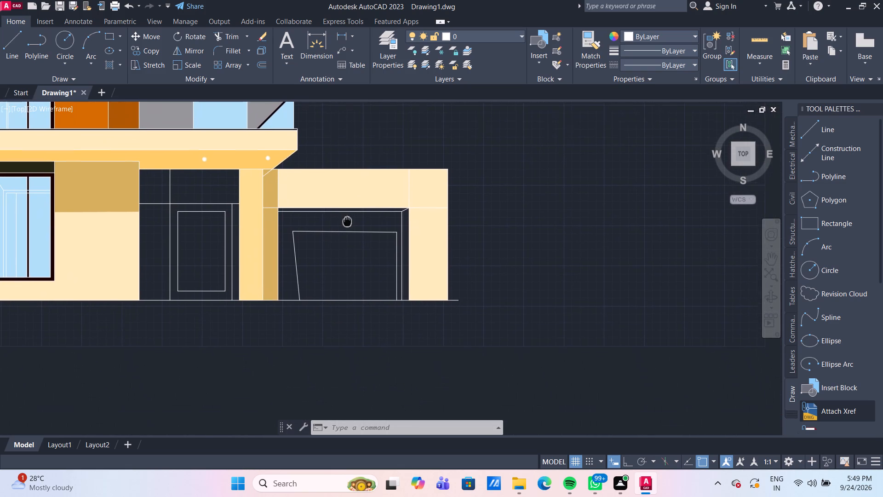
pyautogui.moveTo(347, 219); pyautogui.dragTo(346, 217, button='middle')
pyautogui.scroll(2, 344, 195)
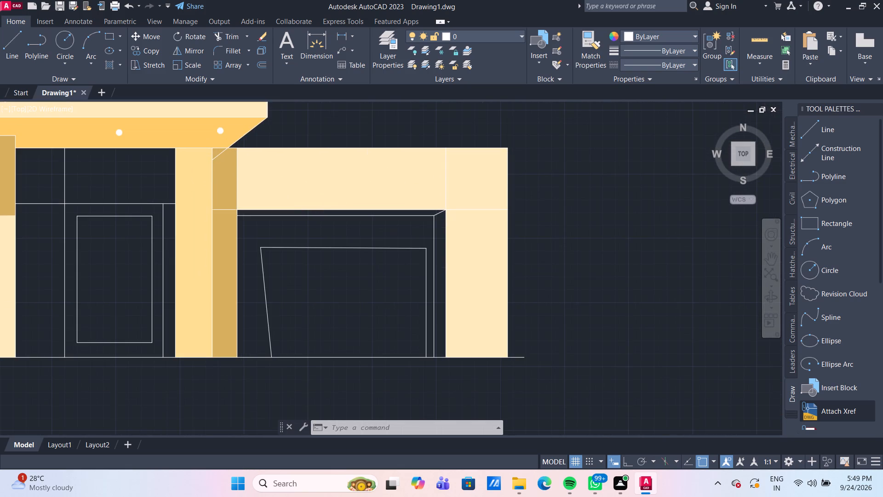
pyautogui.click(107, 64)
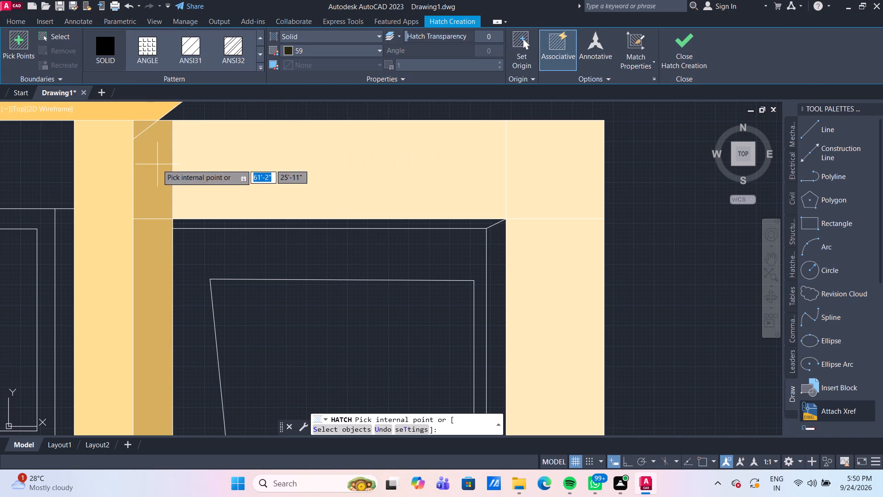
pyautogui.click(357, 48)
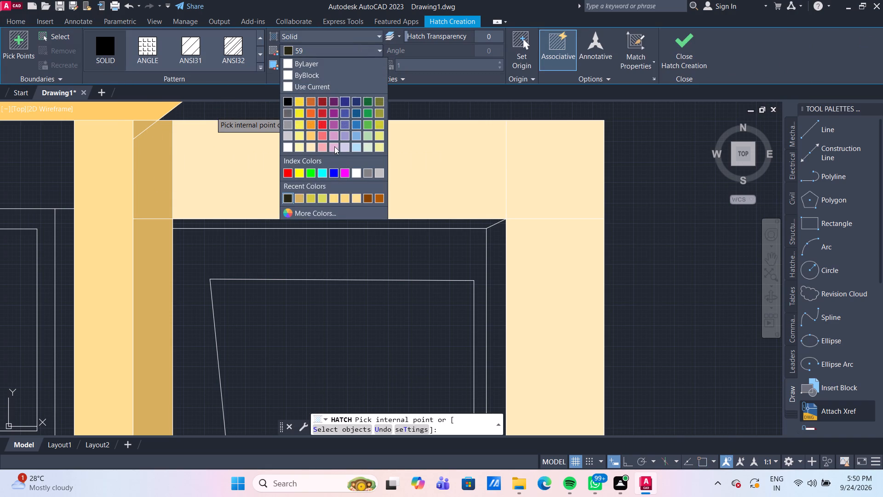
pyautogui.click(299, 199)
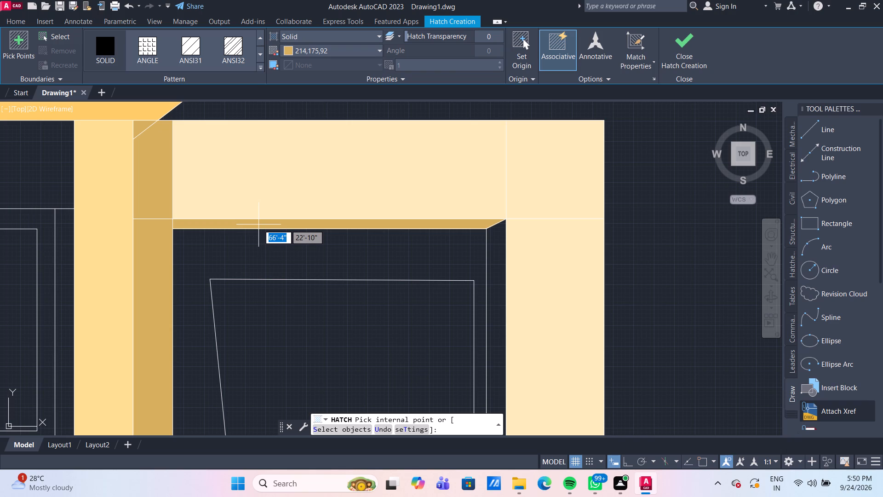
pyautogui.click(258, 225)
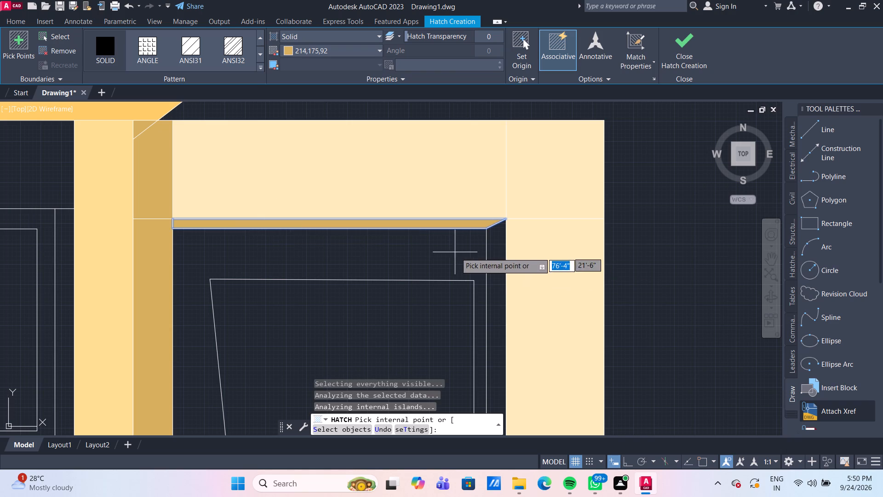
pyautogui.click(499, 260)
pyautogui.scroll(-2, 612, 210)
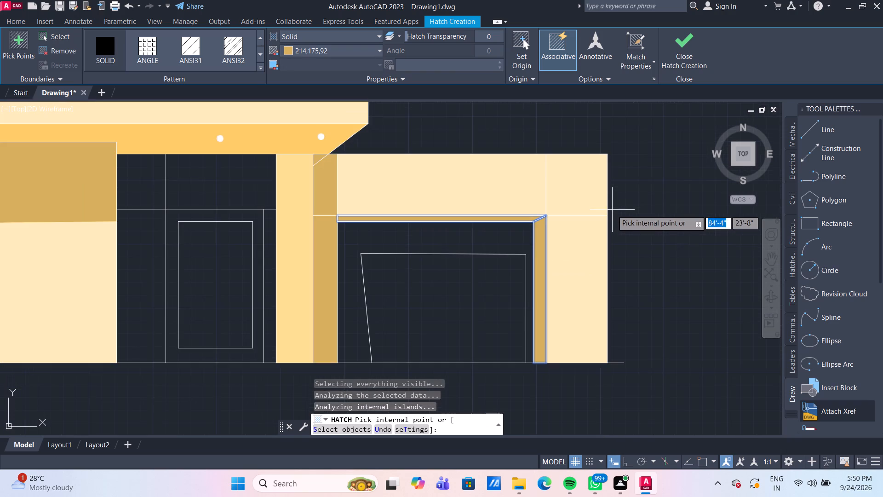
pyautogui.moveTo(622, 223); pyautogui.dragTo(483, 208, button='middle')
pyautogui.press('Return')
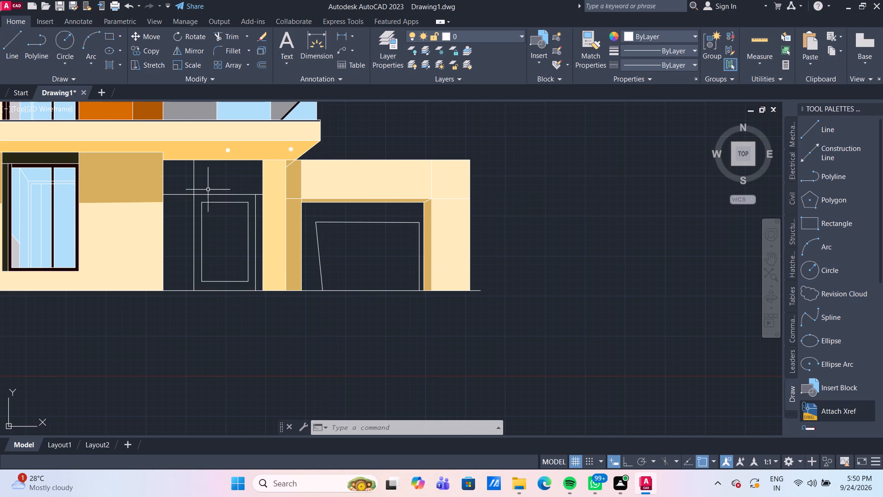
# Trim the vertical line segment above the entrance door, between the door frame's top line and the slab underside.
pyautogui.write('tr')
pyautogui.press('Return')
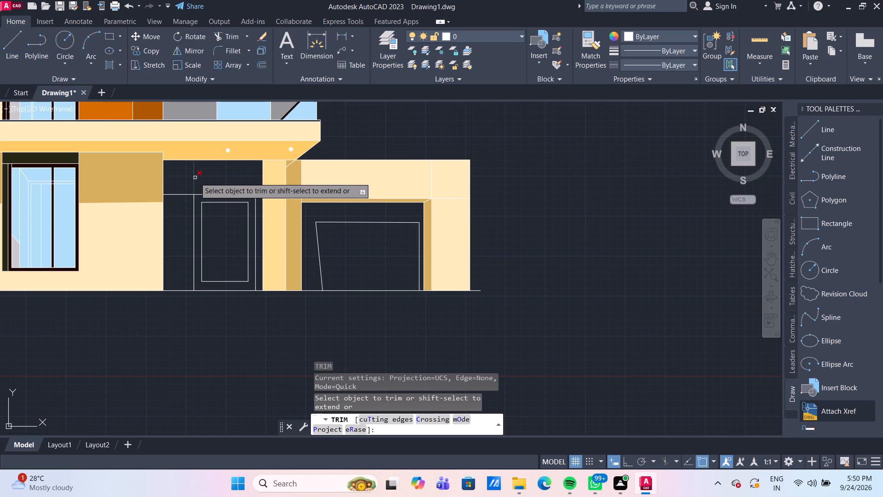
pyautogui.click(195, 178)
pyautogui.scroll(-2, 458, 144)
pyautogui.moveTo(523, 139); pyautogui.dragTo(509, 159, button='middle')
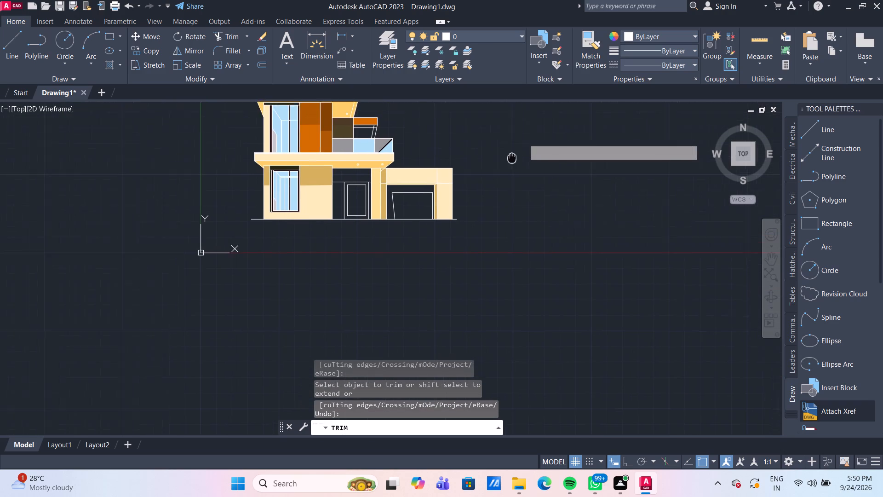
pyautogui.moveTo(509, 159); pyautogui.dragTo(439, 188, button='middle')
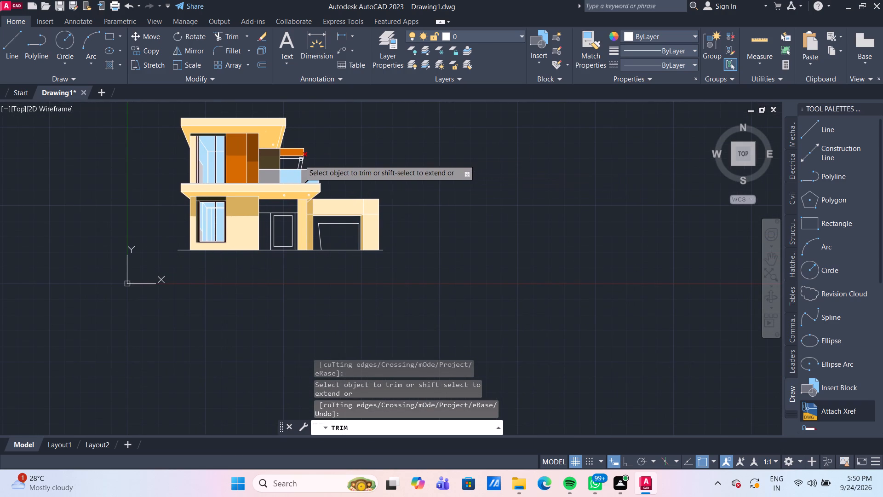
pyautogui.scroll(1, 312, 166)
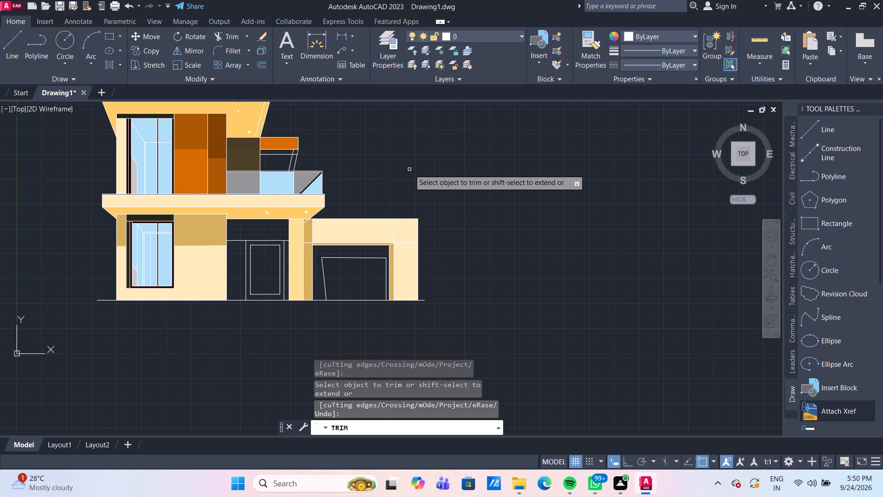
pyautogui.press('Escape')
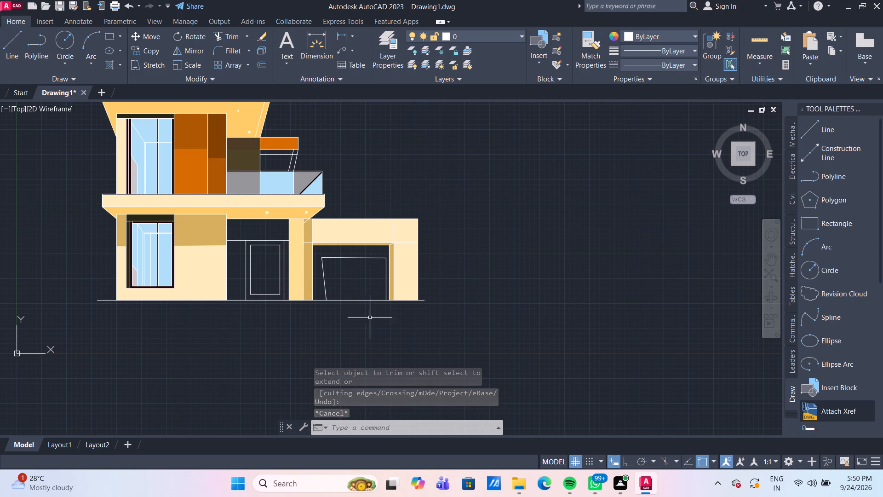
# Inspect the whole elevation, especially the balcony opening and the entrance, for areas still without colour.
pyautogui.scroll(1, 344, 267)
pyautogui.scroll(-1, 345, 268)
pyautogui.moveTo(409, 199); pyautogui.dragTo(428, 218, button='middle')
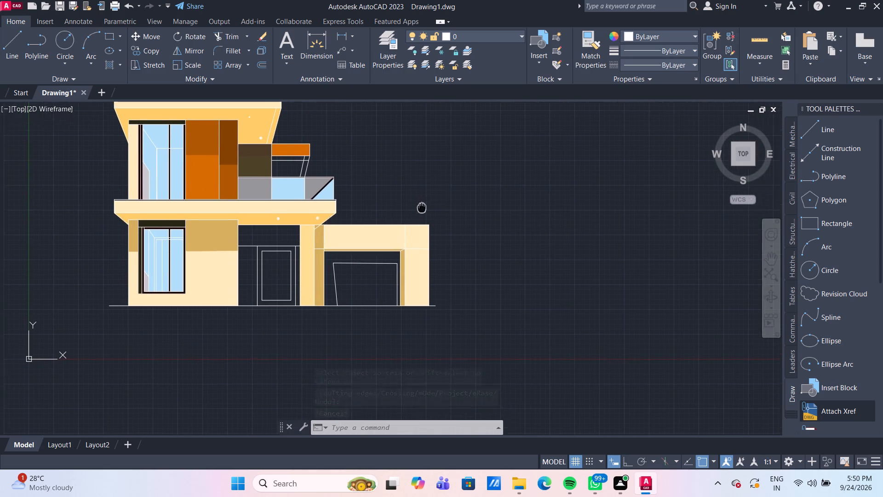
pyautogui.moveTo(428, 218); pyautogui.dragTo(441, 245, button='middle')
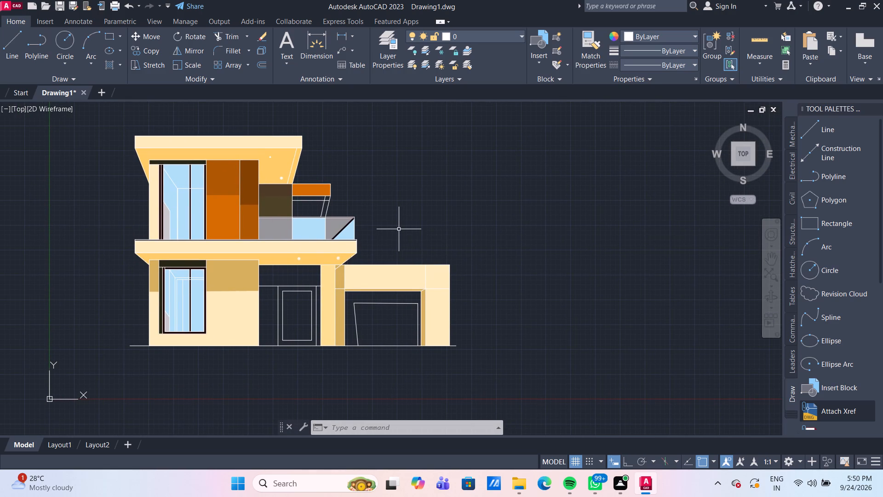
pyautogui.scroll(1, 319, 219)
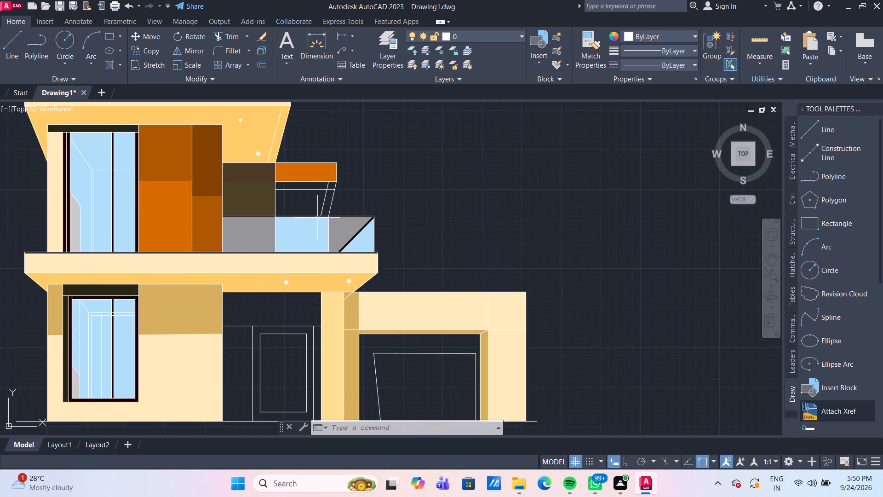
pyautogui.scroll(1, 315, 217)
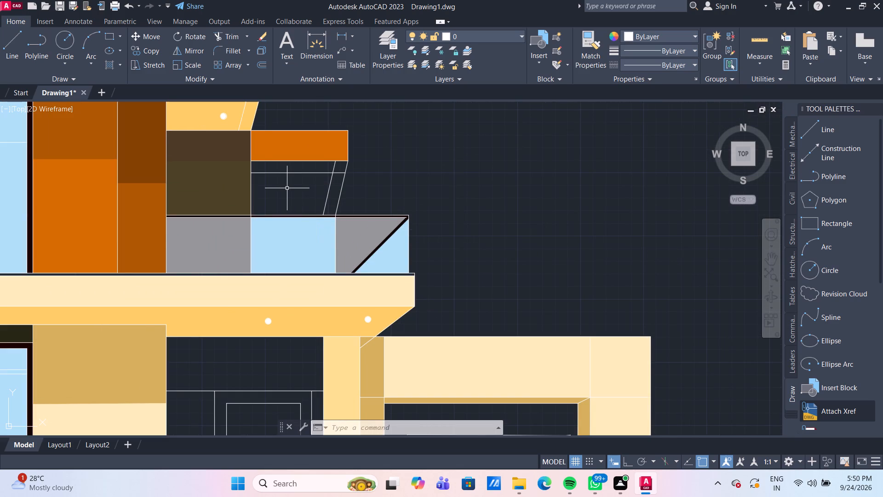
pyautogui.scroll(-1, 287, 188)
pyautogui.moveTo(286, 188); pyautogui.dragTo(291, 176, button='middle')
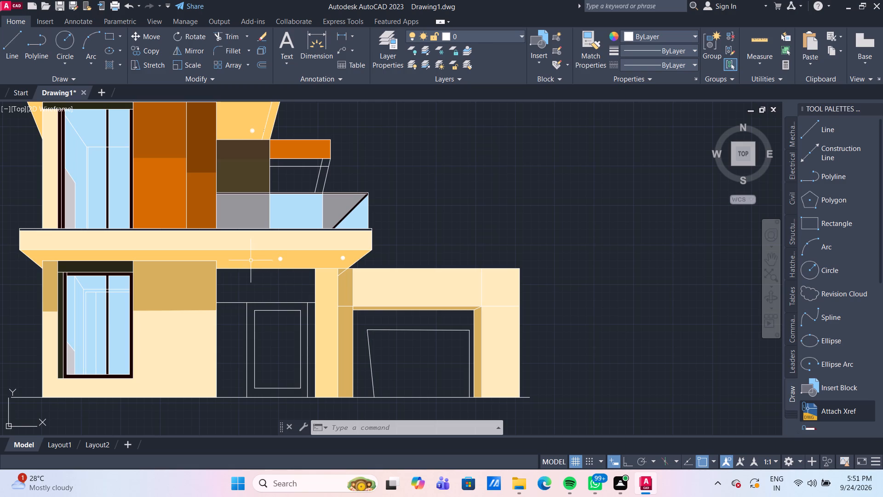
# Check the colour properties of the dark brown hatch on the upper-floor wall panel.
pyautogui.click(201, 147)
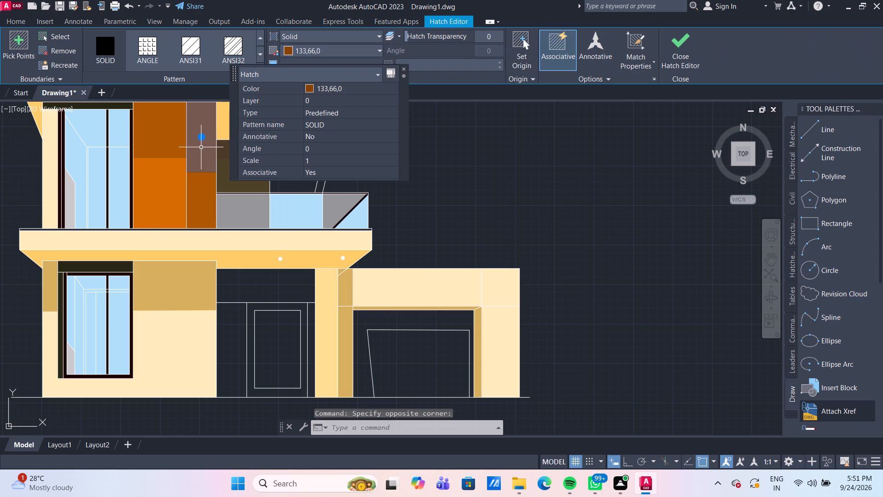
pyautogui.click(404, 68)
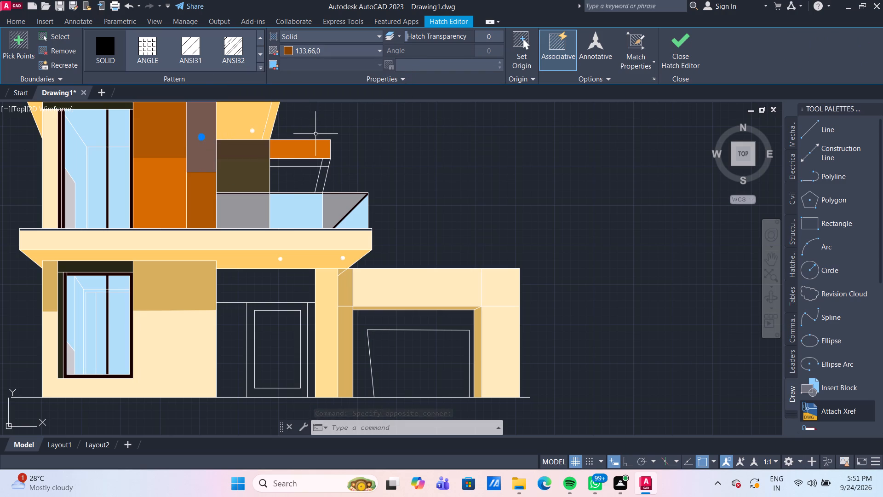
pyautogui.press('Escape')
# Fill the wall area above the entrance door and the wide strip beside the door with a solid hatch in colour 214,175,92.
pyautogui.click(106, 64)
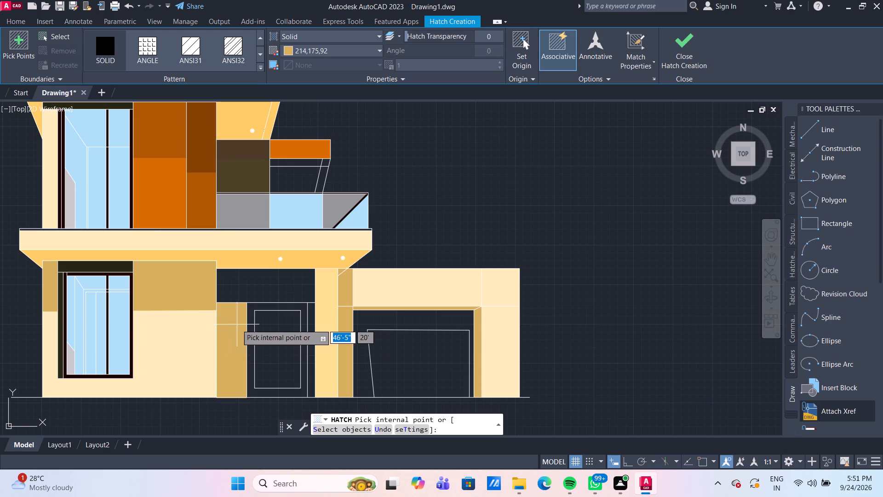
pyautogui.click(317, 51)
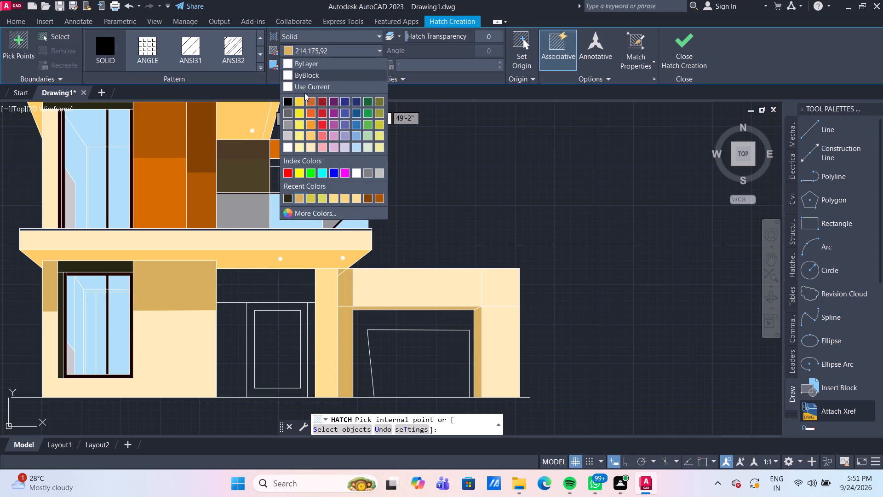
pyautogui.click(325, 213)
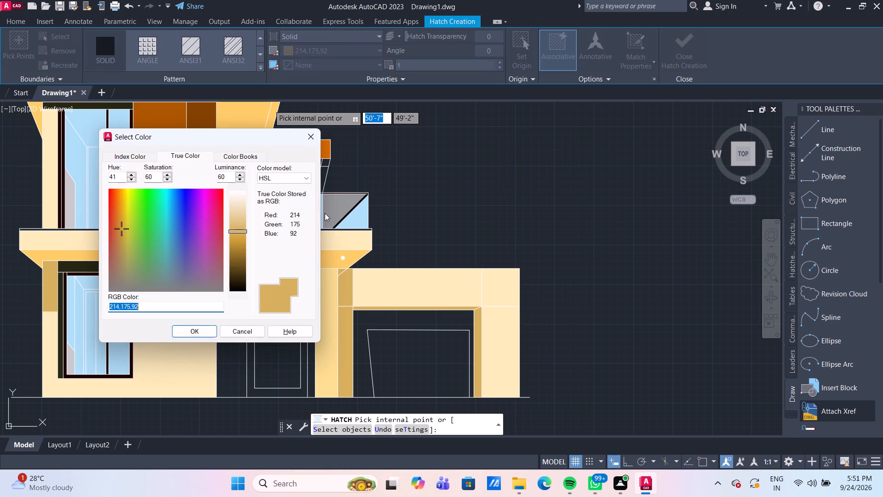
pyautogui.click(310, 131)
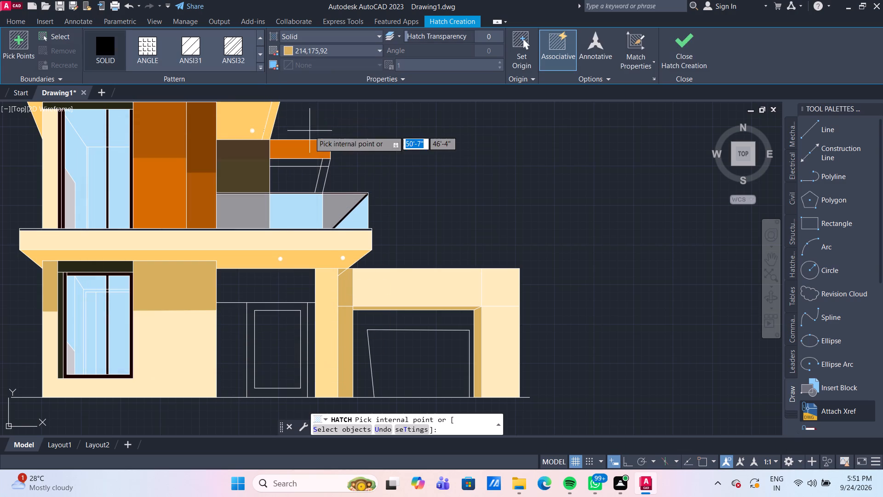
pyautogui.middleClick(238, 335)
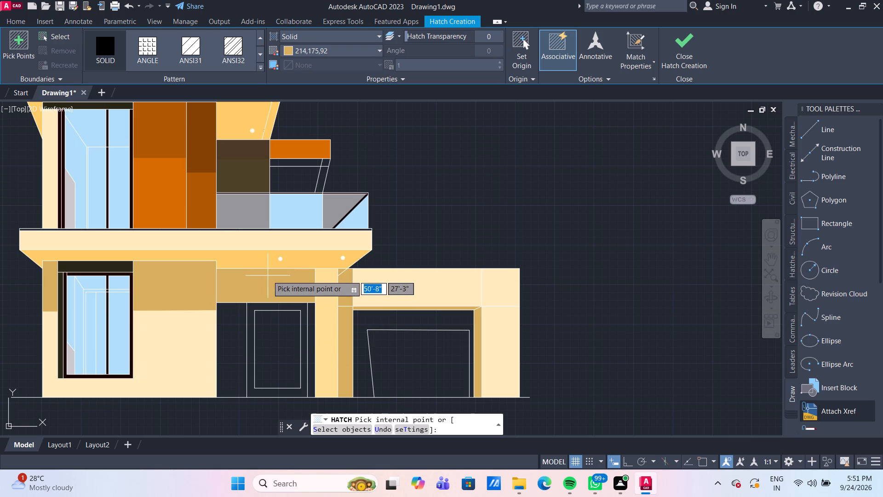
pyautogui.click(237, 321)
pyautogui.click(258, 289)
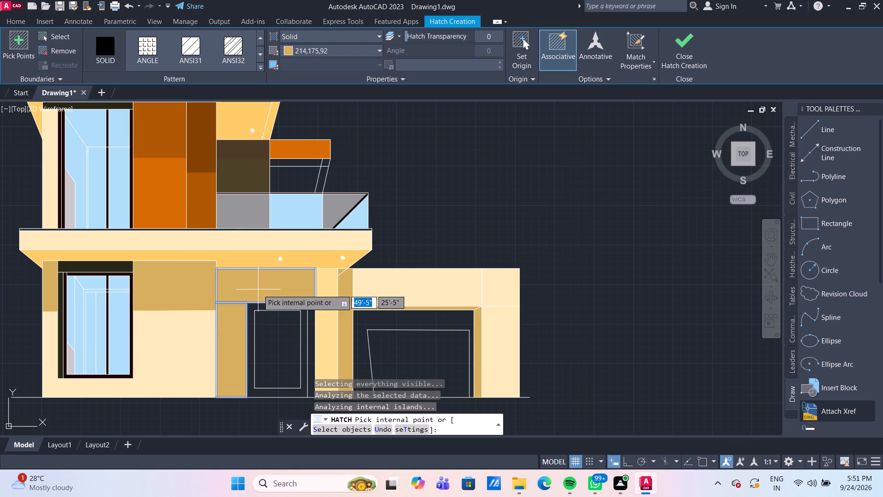
pyautogui.press('Escape')
# Change the colour of the hatch above and beside the entrance door to 133,66,0.
pyautogui.click(257, 295)
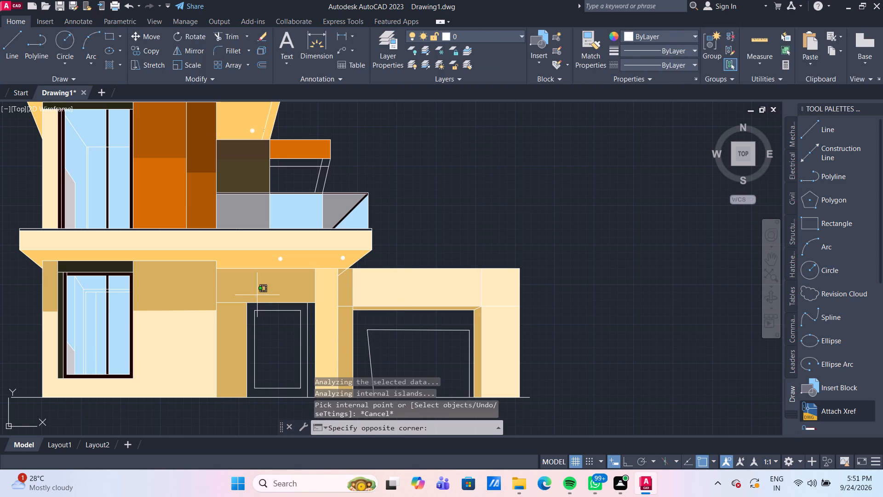
pyautogui.click(411, 197)
pyautogui.click(412, 199)
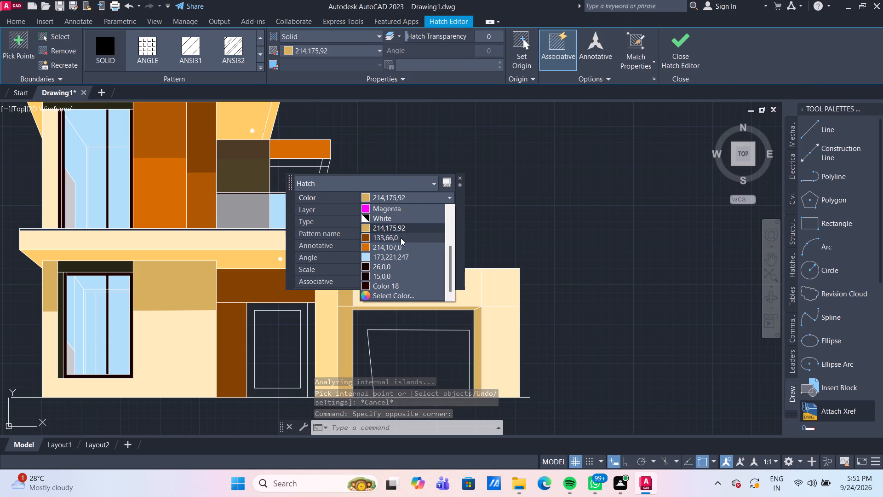
pyautogui.click(401, 237)
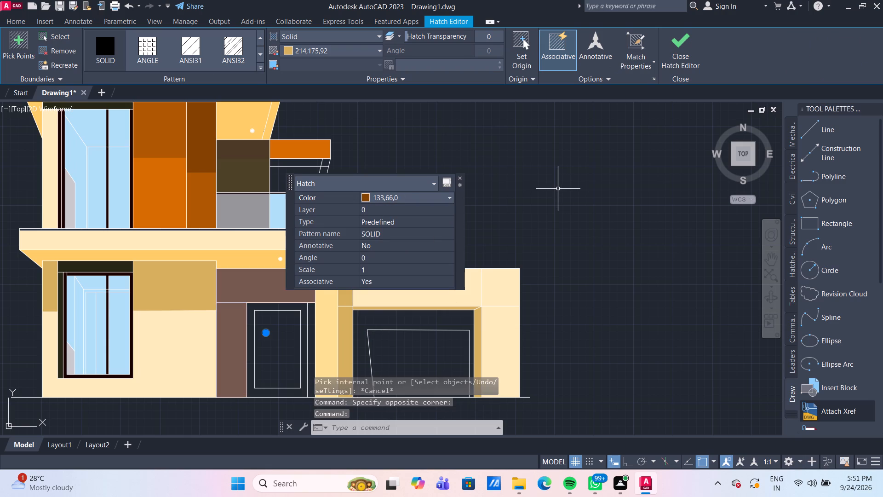
# Fill the narrow strip between the entrance door and the column with a solid hatch in colour 214,175,92.
pyautogui.press('Return')
pyautogui.scroll(-2, 558, 189)
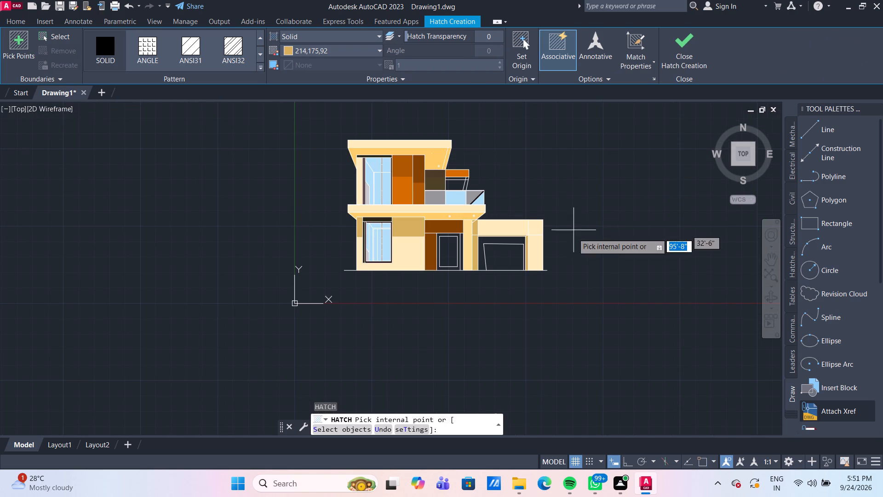
pyautogui.scroll(2, 571, 242)
pyautogui.moveTo(572, 242); pyautogui.dragTo(551, 268, button='middle')
pyautogui.scroll(-1, 551, 268)
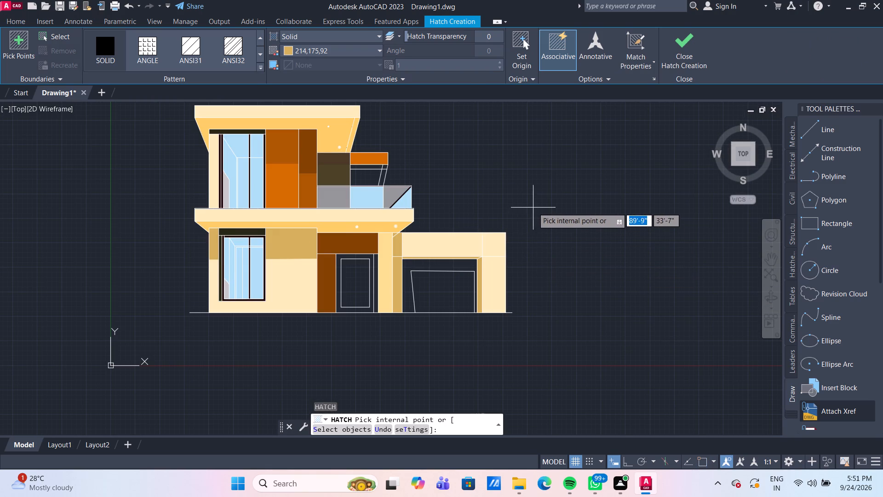
pyautogui.moveTo(522, 212); pyautogui.dragTo(424, 227, button='middle')
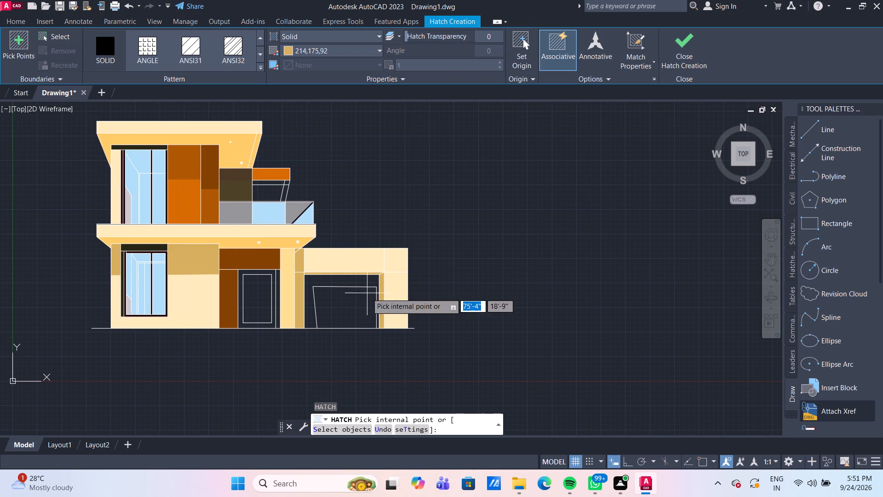
pyautogui.scroll(2, 272, 311)
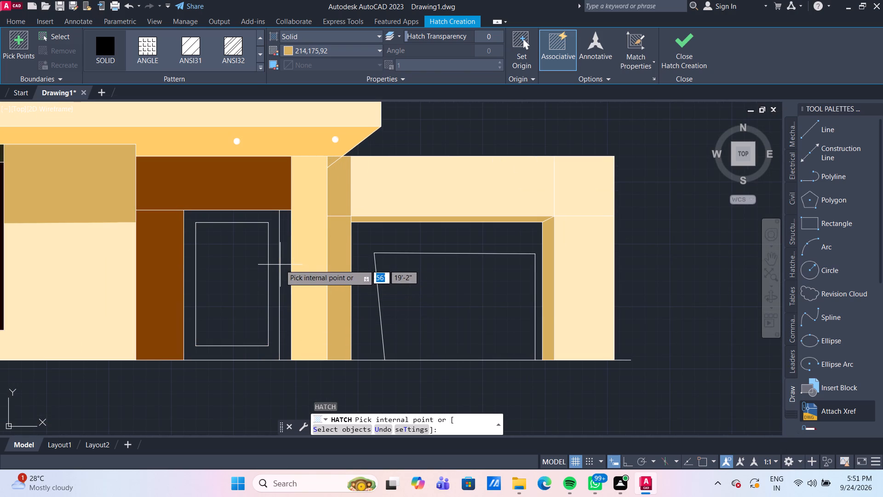
pyautogui.click(287, 266)
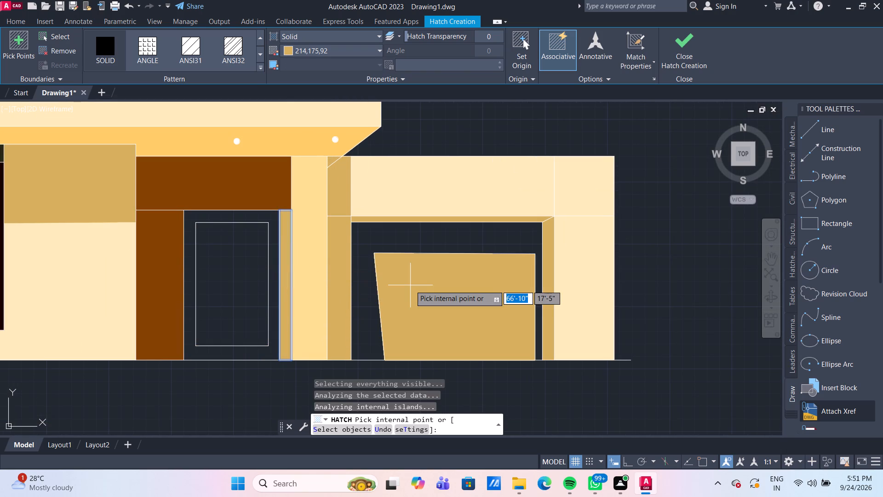
pyautogui.press('Return')
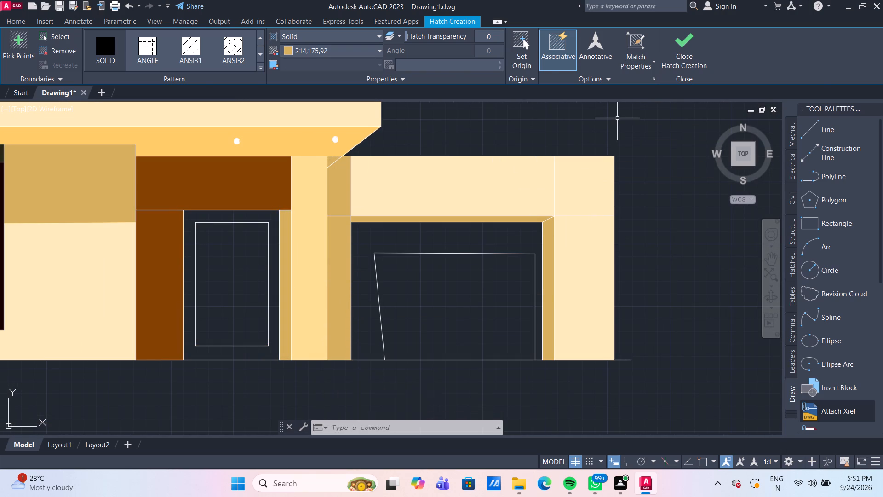
# Inspect the ground-floor window, upper-floor walls, balcony, entrance door and garage for areas still to colour.
pyautogui.scroll(-2, 617, 118)
pyautogui.moveTo(644, 185); pyautogui.dragTo(515, 229, button='middle')
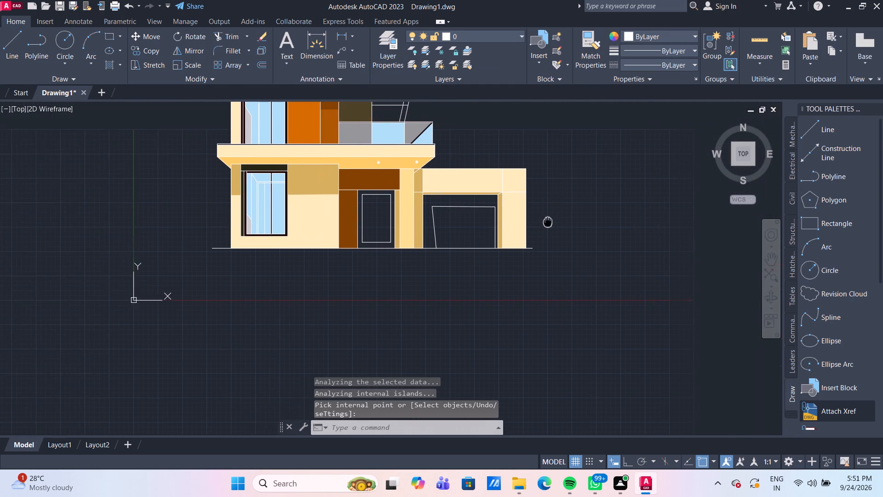
pyautogui.moveTo(515, 229); pyautogui.dragTo(501, 231, button='middle')
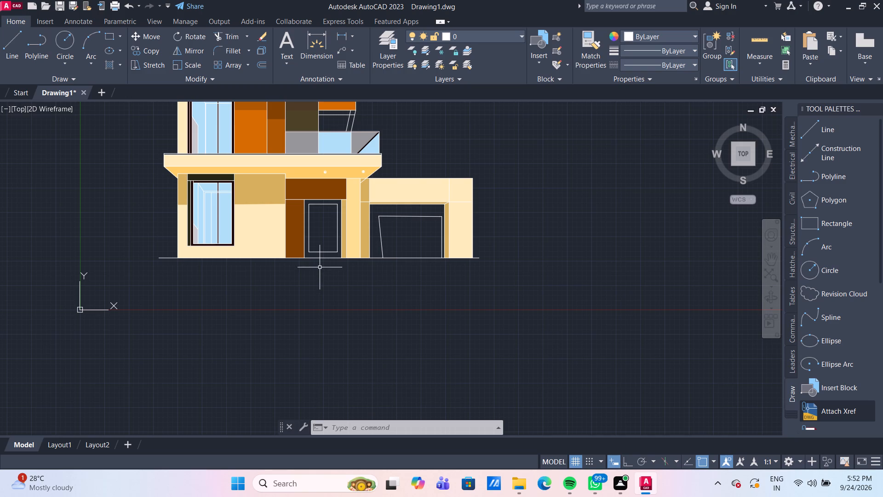
pyautogui.scroll(3, 235, 224)
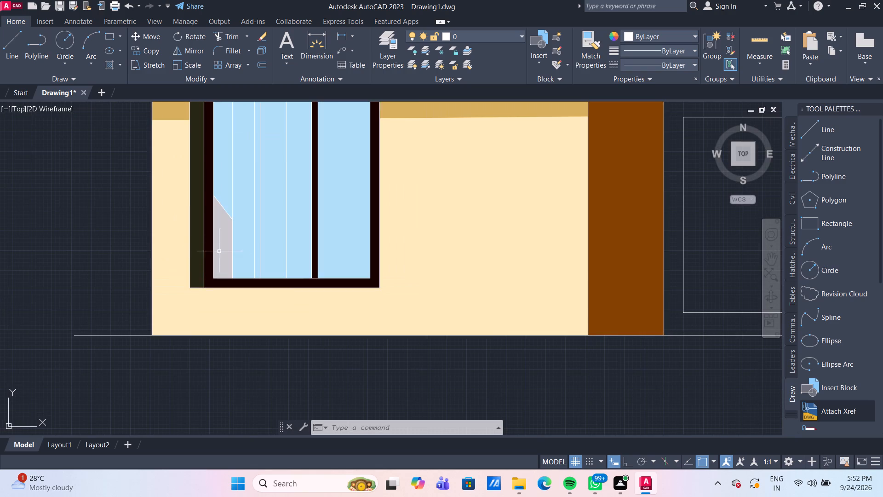
pyautogui.scroll(-4, 234, 248)
pyautogui.scroll(4, 271, 162)
pyautogui.scroll(-2, 268, 150)
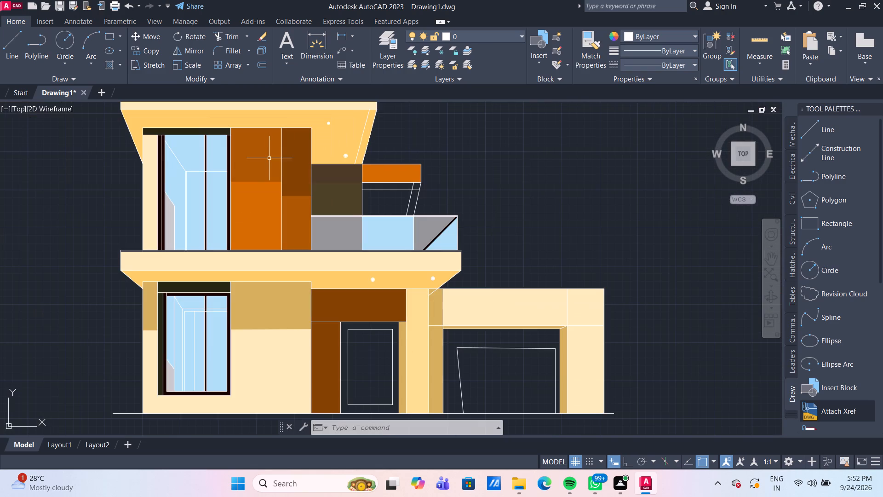
pyautogui.scroll(2, 436, 200)
pyautogui.scroll(-1, 448, 212)
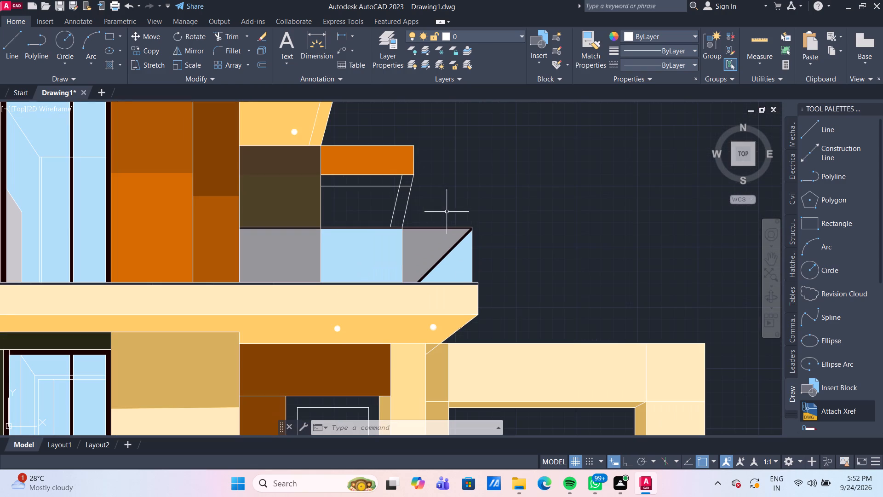
pyautogui.moveTo(434, 189); pyautogui.dragTo(379, 121, button='middle')
pyautogui.scroll(-2, 378, 296)
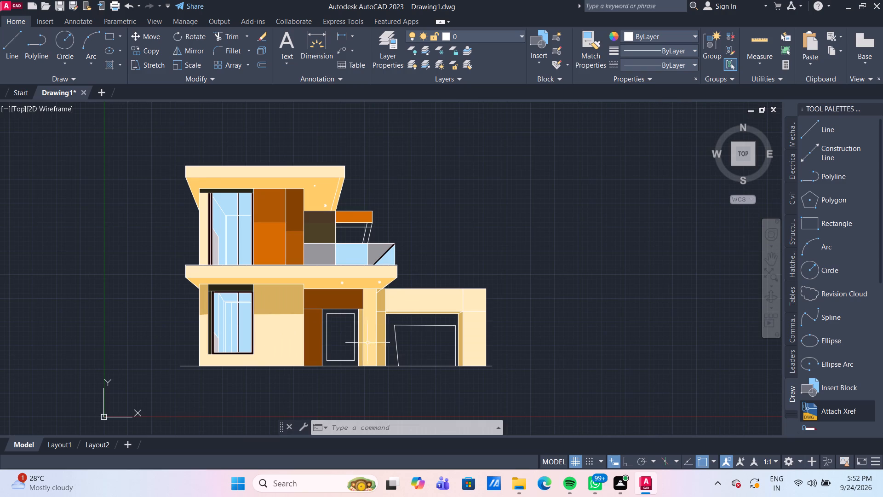
pyautogui.scroll(2, 331, 320)
pyautogui.moveTo(350, 344); pyautogui.dragTo(303, 267, button='middle')
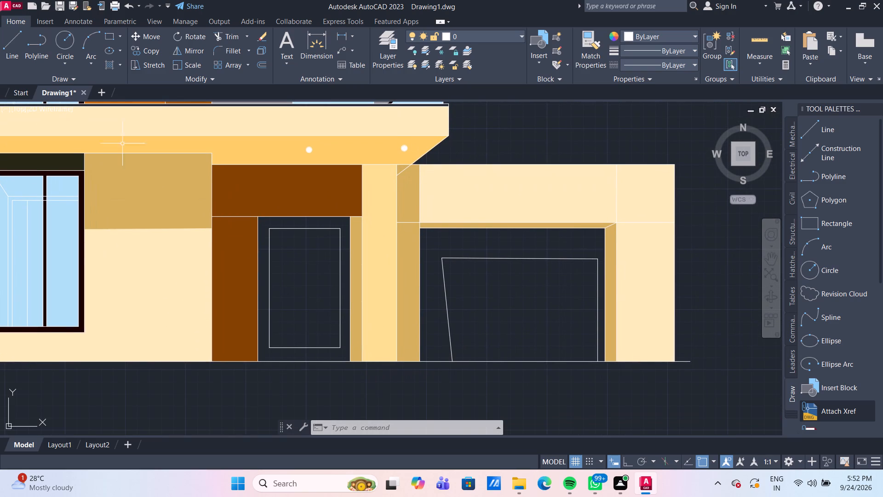
# Fill the entrance door's outer frame and inner panel with a solid hatch in index colour 78.
pyautogui.click(114, 67)
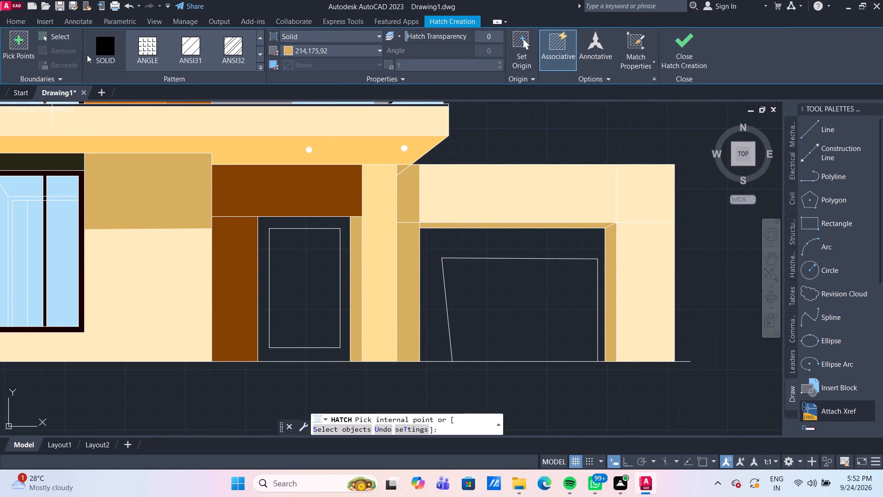
pyautogui.click(321, 48)
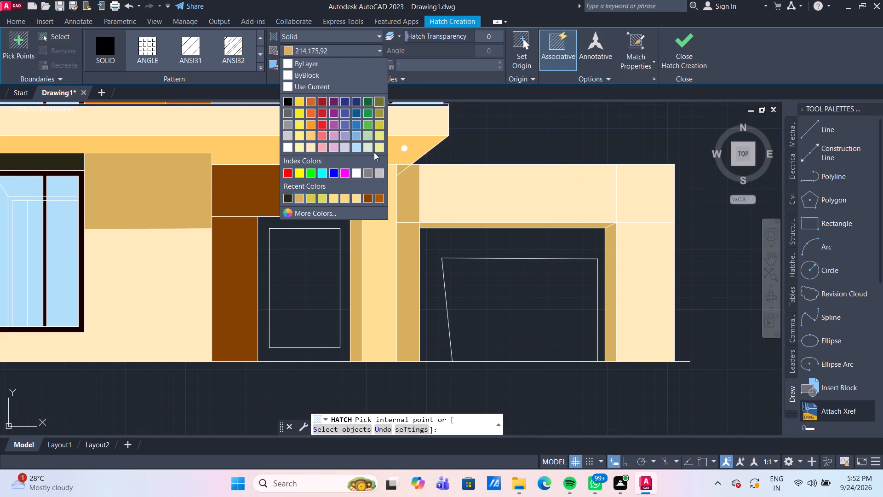
pyautogui.click(313, 211)
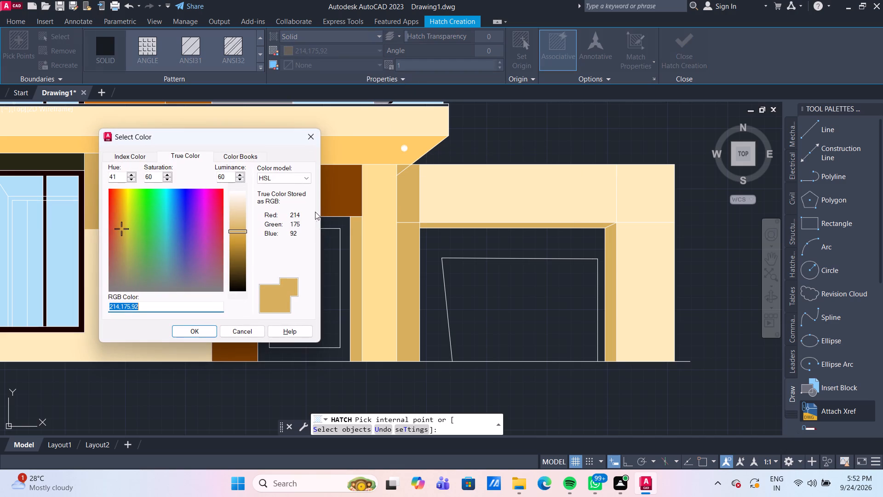
pyautogui.click(138, 154)
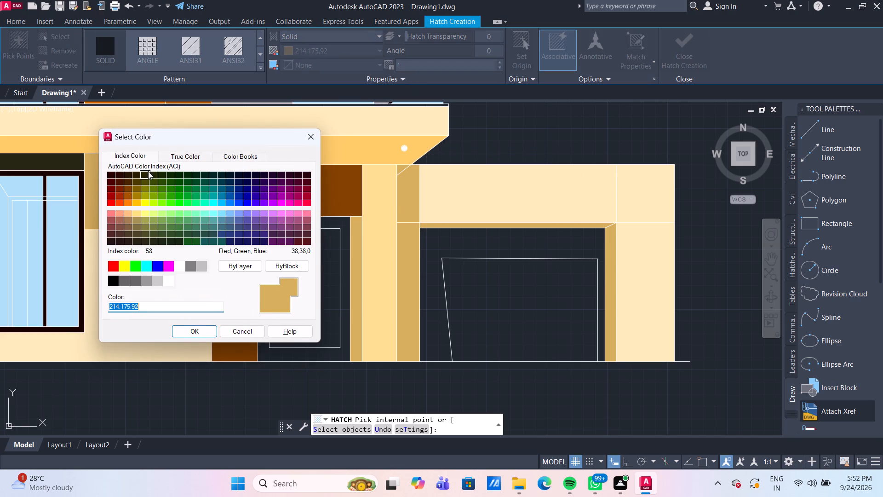
pyautogui.click(164, 182)
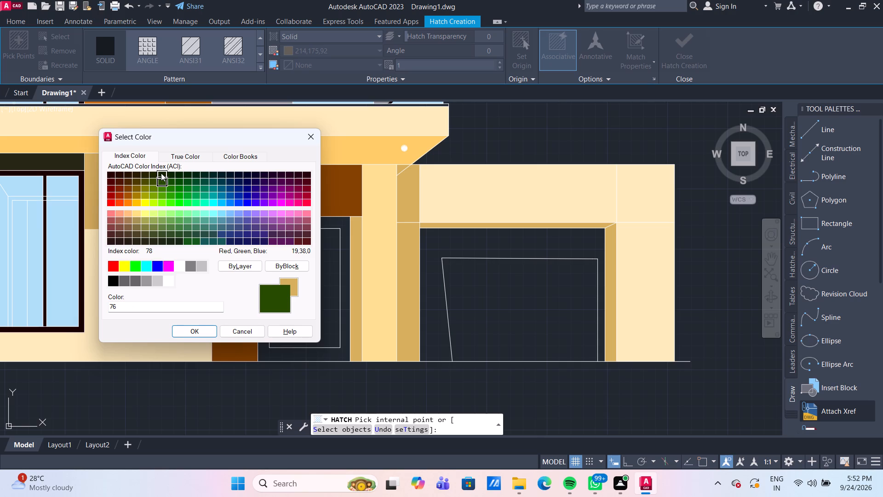
pyautogui.click(161, 173)
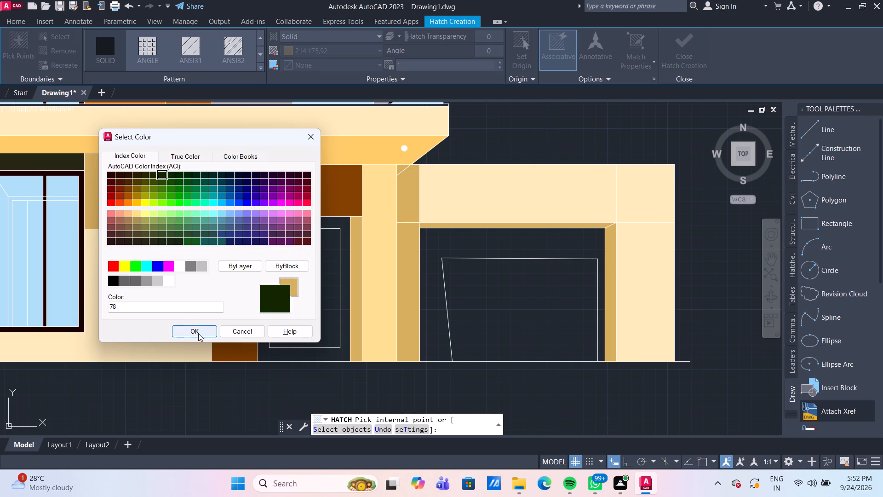
pyautogui.click(198, 333)
pyautogui.click(297, 290)
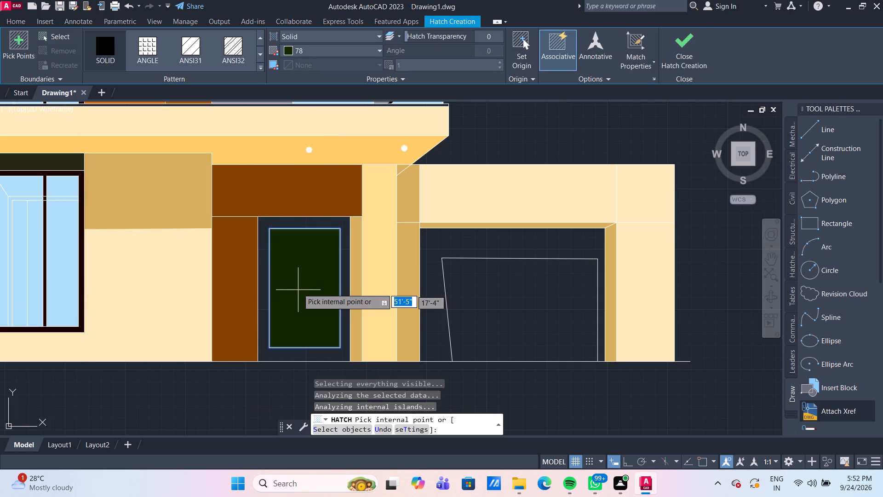
pyautogui.click(264, 247)
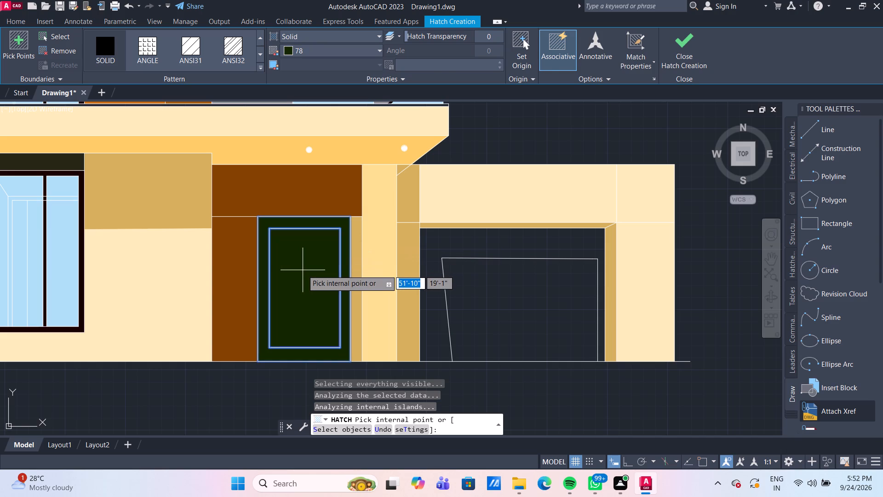
pyautogui.press('Return')
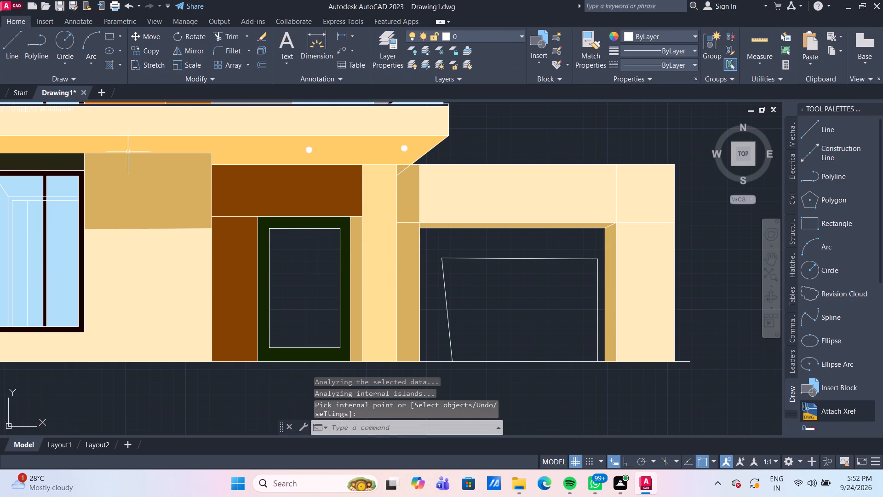
pyautogui.click(108, 60)
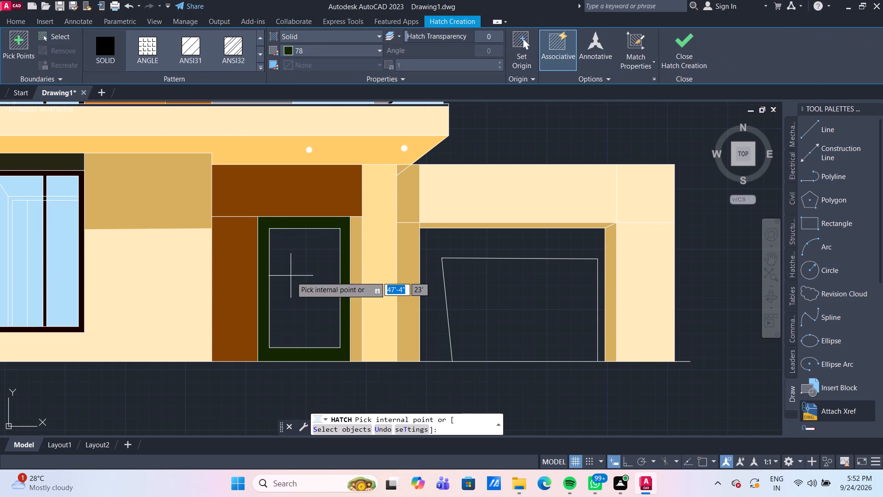
pyautogui.click(325, 302)
pyautogui.press('Return')
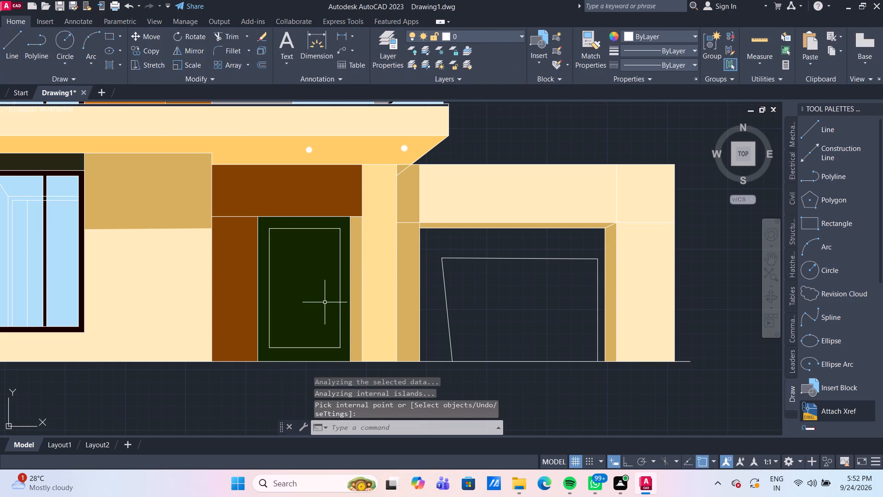
# Fill the four areas beneath the orange beam above the upper-floor balcony with a solid hatch in colour 245,143,91.
pyautogui.scroll(-3, 417, 218)
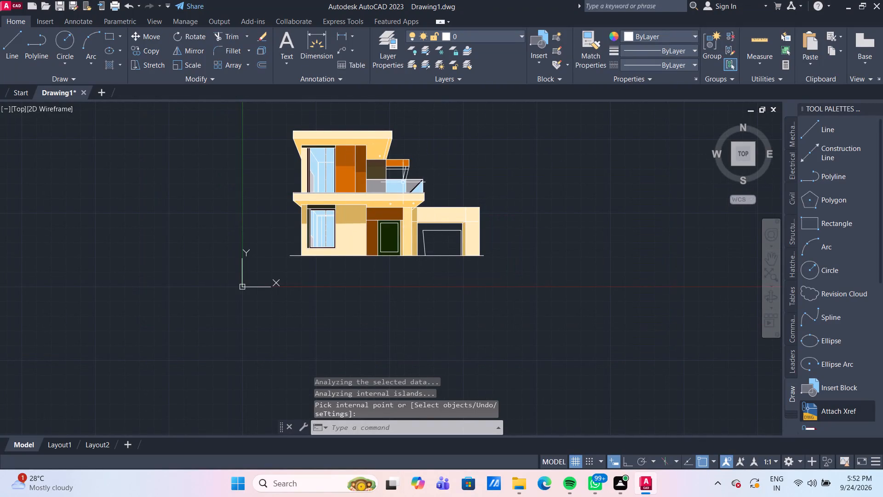
pyautogui.scroll(3, 405, 159)
pyautogui.moveTo(461, 200); pyautogui.dragTo(393, 162, button='middle')
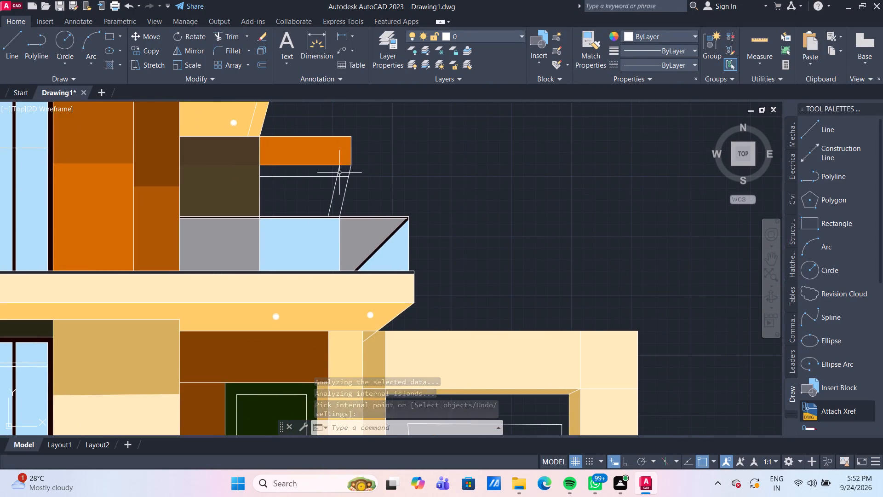
pyautogui.scroll(1, 339, 173)
pyautogui.moveTo(310, 197); pyautogui.dragTo(272, 221, button='middle')
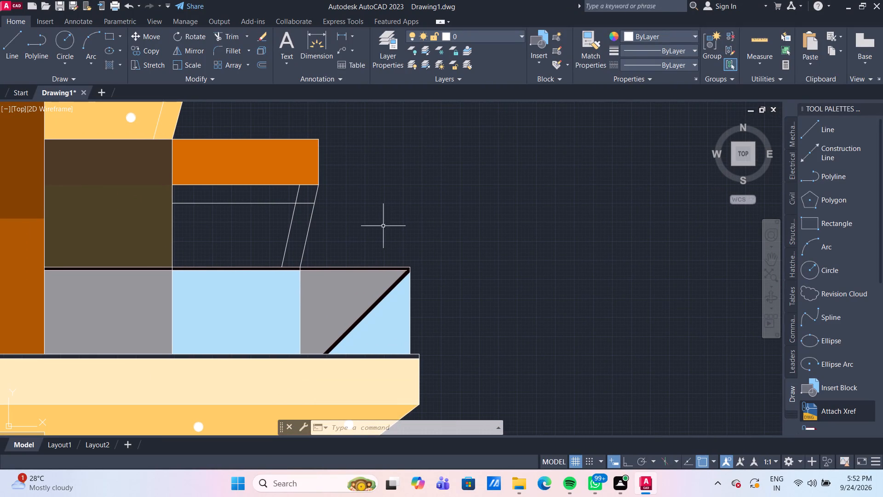
pyautogui.click(233, 165)
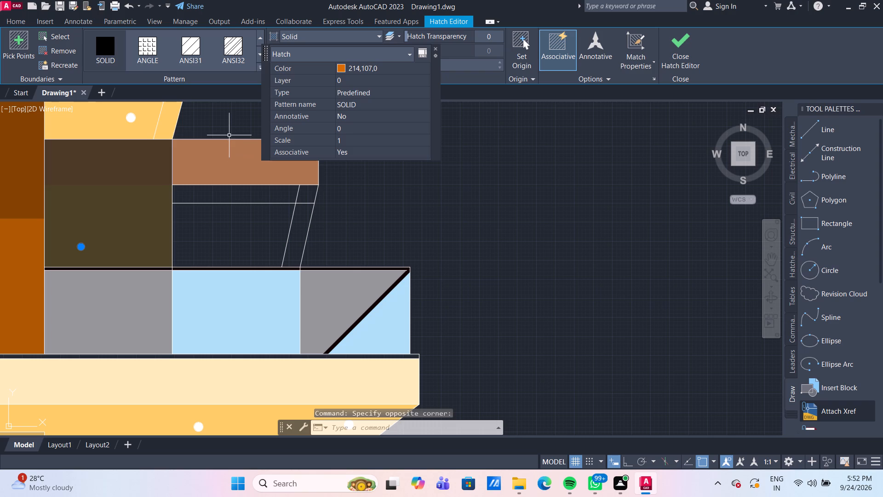
pyautogui.press('Escape')
pyautogui.click(111, 62)
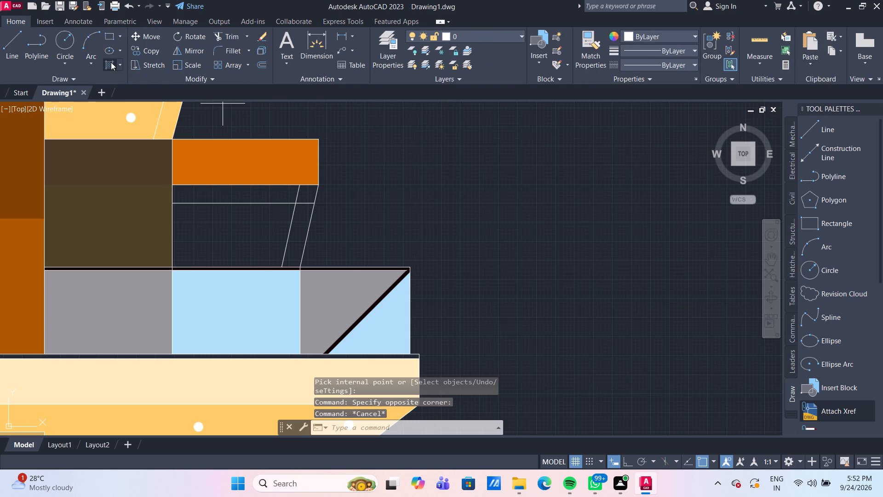
pyautogui.click(325, 47)
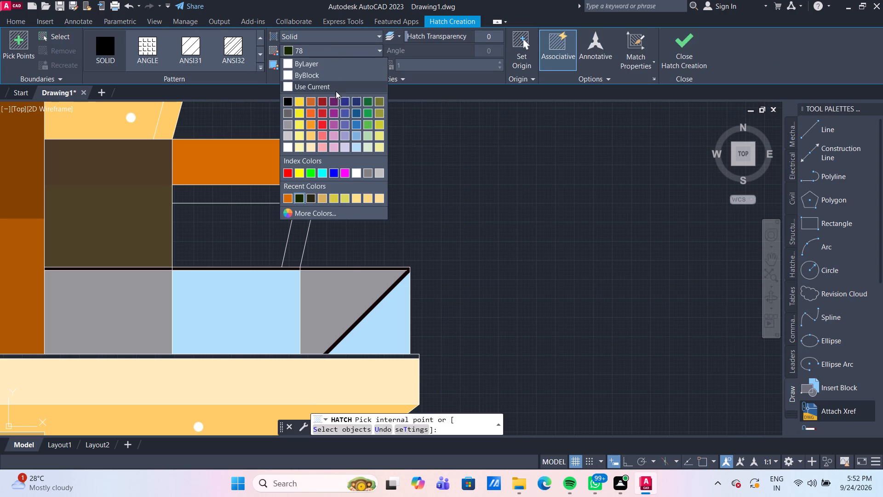
pyautogui.click(313, 112)
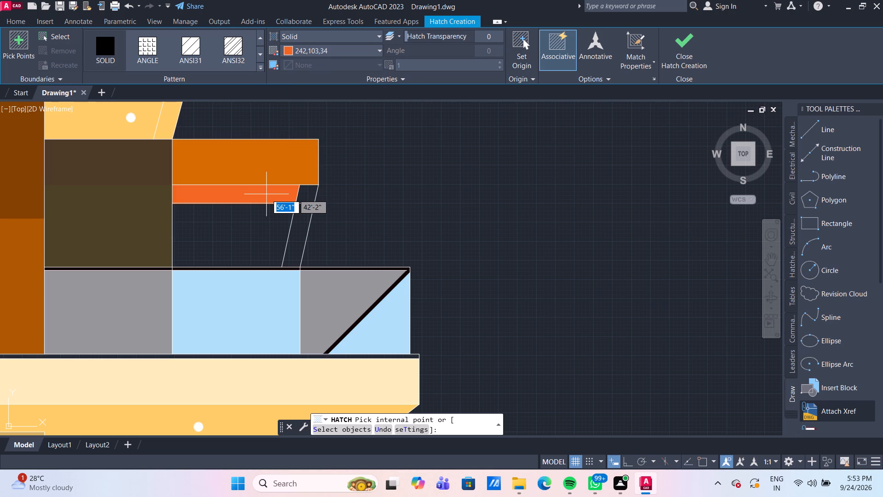
pyautogui.scroll(-2, 266, 194)
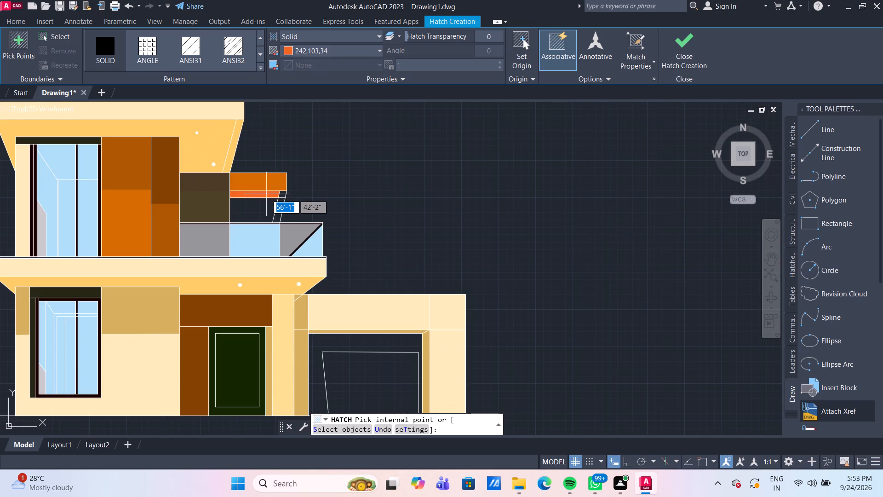
pyautogui.scroll(2, 266, 194)
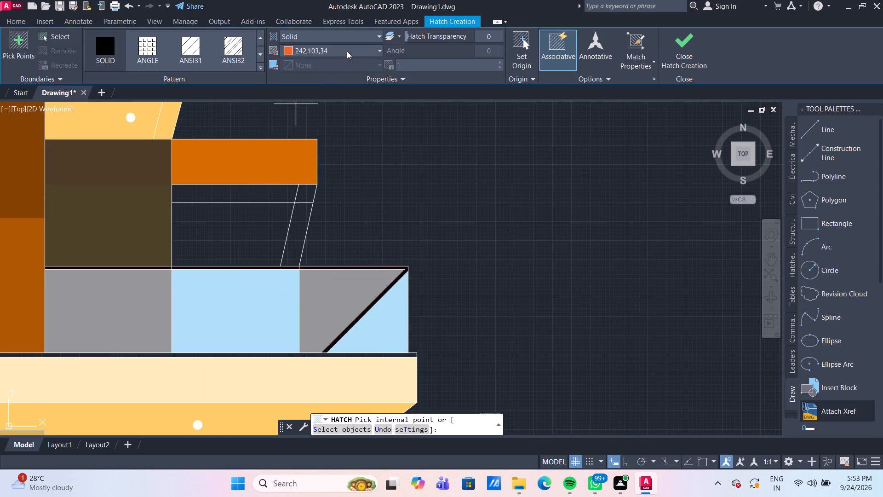
pyautogui.click(347, 51)
pyautogui.click(328, 213)
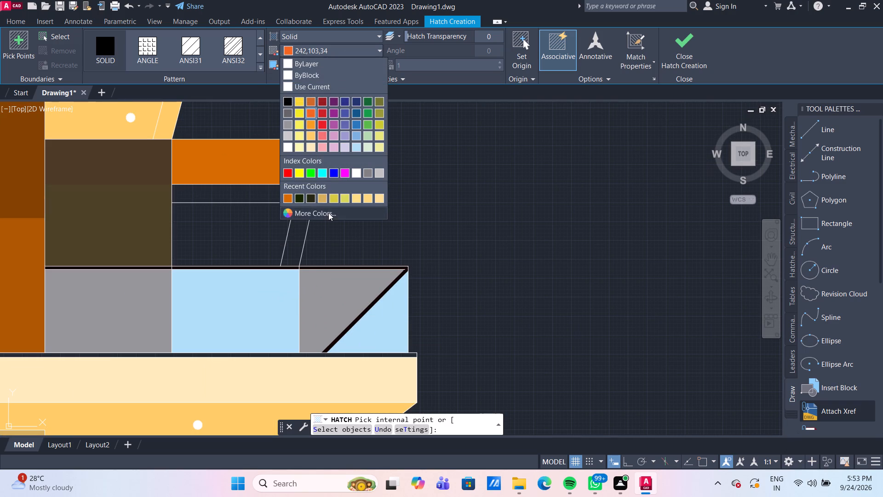
pyautogui.moveTo(238, 237); pyautogui.dragTo(239, 237)
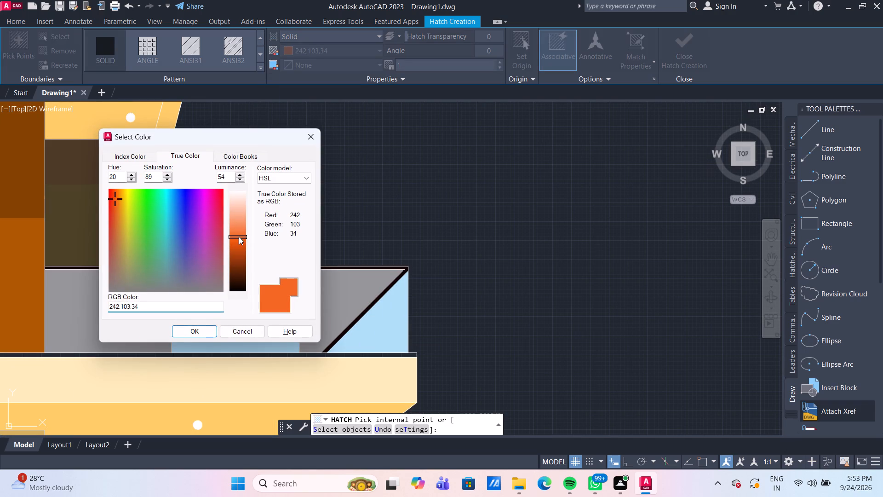
pyautogui.moveTo(239, 237); pyautogui.dragTo(242, 229)
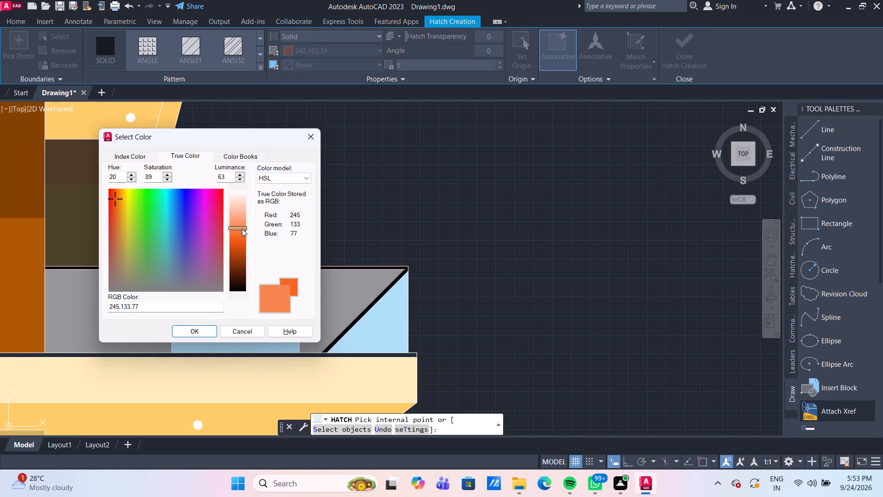
pyautogui.moveTo(242, 229); pyautogui.dragTo(244, 231)
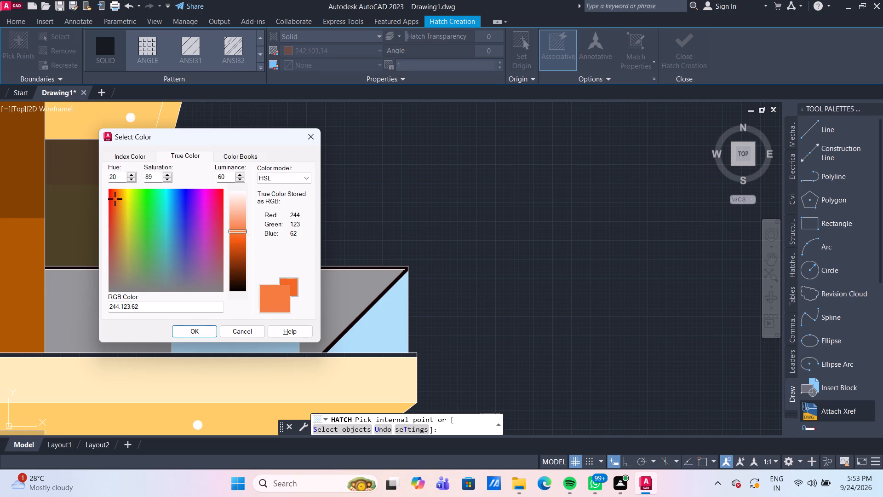
pyautogui.click(201, 332)
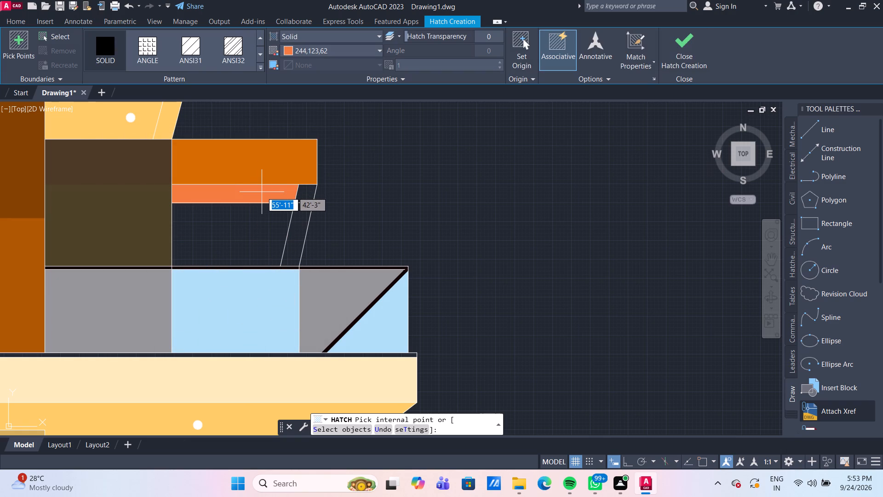
pyautogui.click(318, 48)
pyautogui.click(306, 212)
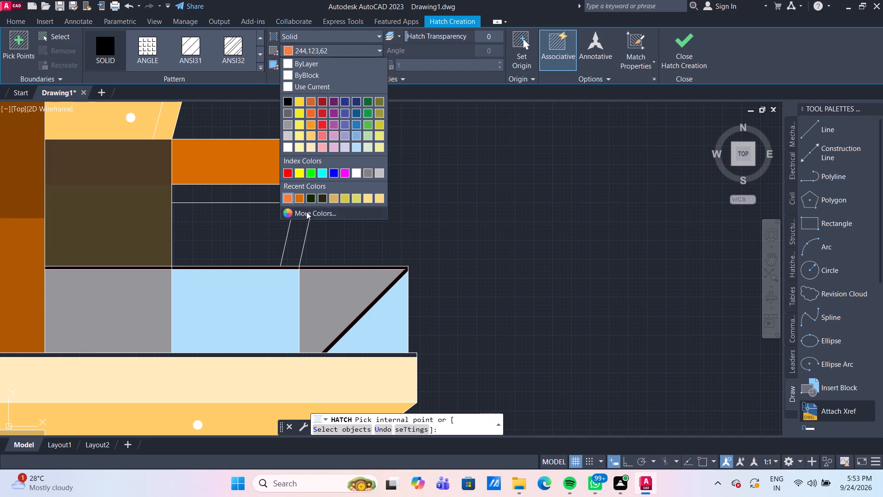
pyautogui.moveTo(236, 232); pyautogui.dragTo(237, 225)
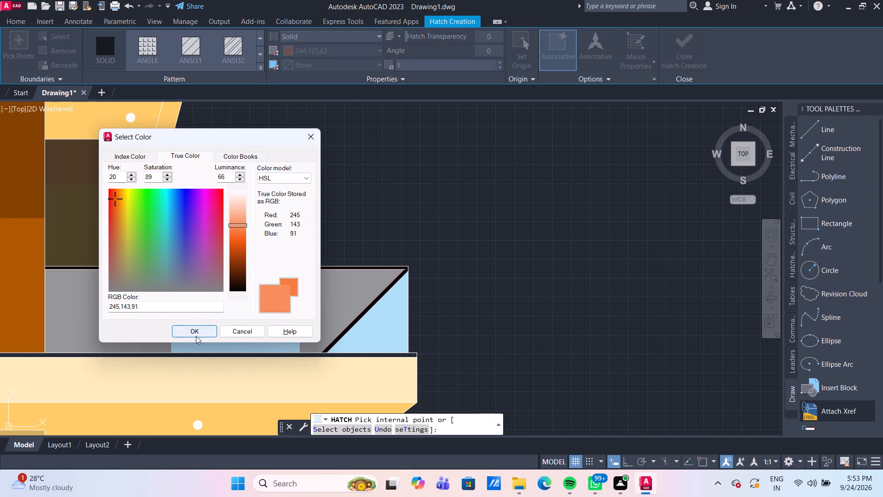
pyautogui.click(195, 331)
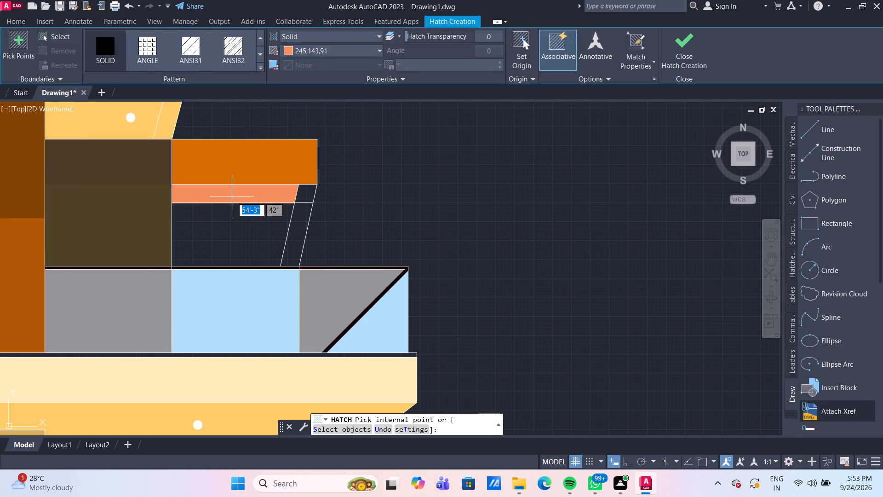
pyautogui.click(232, 197)
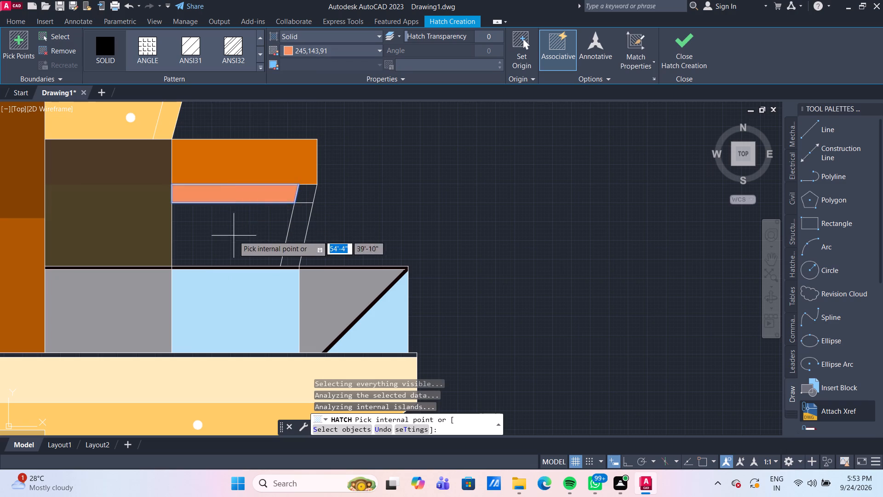
pyautogui.click(234, 236)
pyautogui.click(299, 220)
pyautogui.click(304, 199)
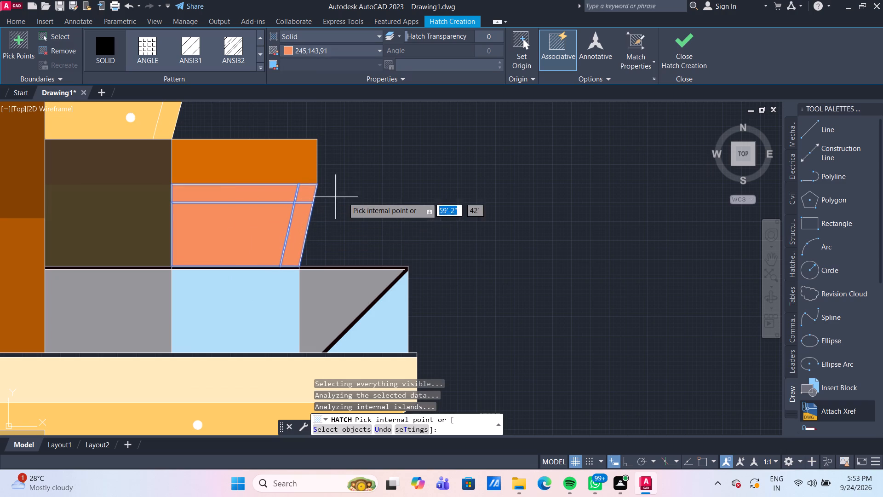
pyautogui.scroll(-1, 364, 196)
pyautogui.press('Return')
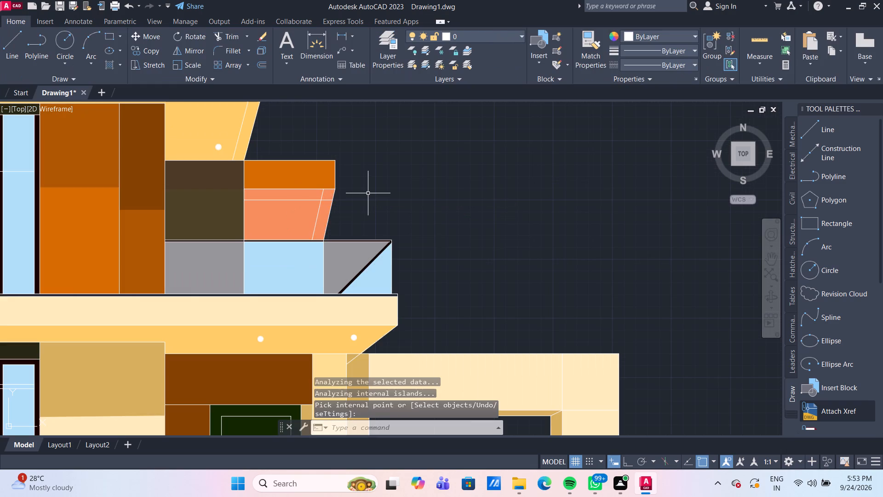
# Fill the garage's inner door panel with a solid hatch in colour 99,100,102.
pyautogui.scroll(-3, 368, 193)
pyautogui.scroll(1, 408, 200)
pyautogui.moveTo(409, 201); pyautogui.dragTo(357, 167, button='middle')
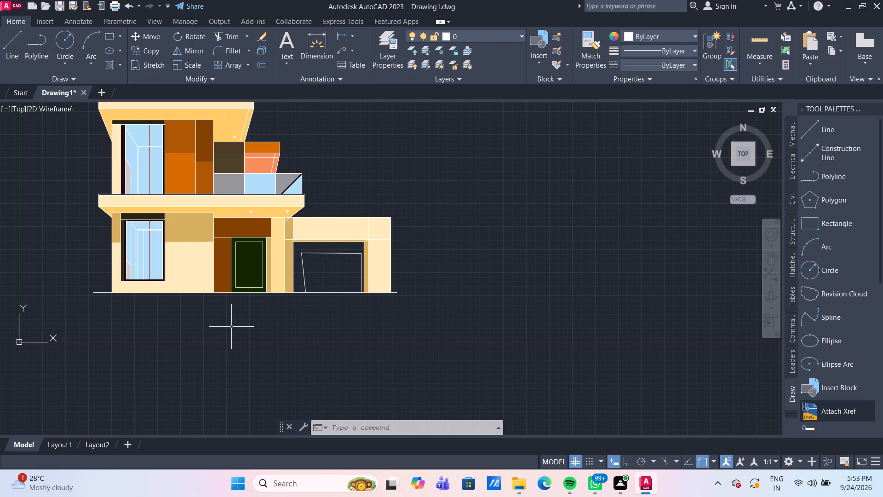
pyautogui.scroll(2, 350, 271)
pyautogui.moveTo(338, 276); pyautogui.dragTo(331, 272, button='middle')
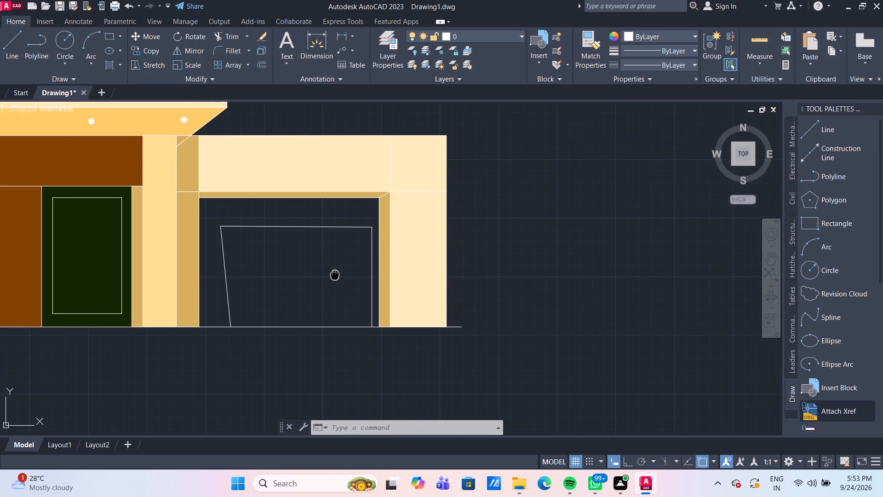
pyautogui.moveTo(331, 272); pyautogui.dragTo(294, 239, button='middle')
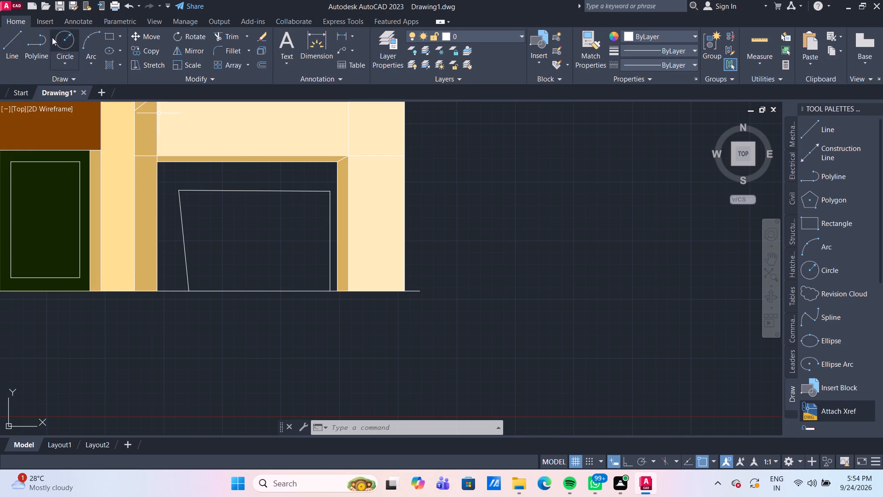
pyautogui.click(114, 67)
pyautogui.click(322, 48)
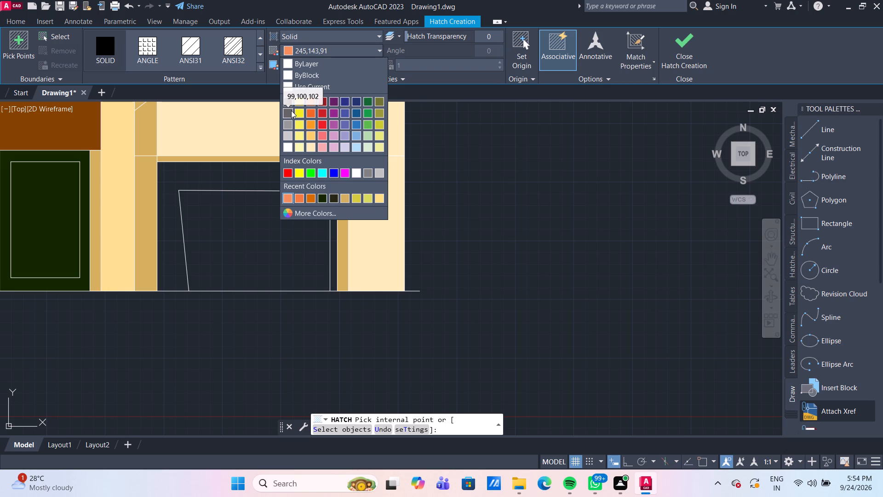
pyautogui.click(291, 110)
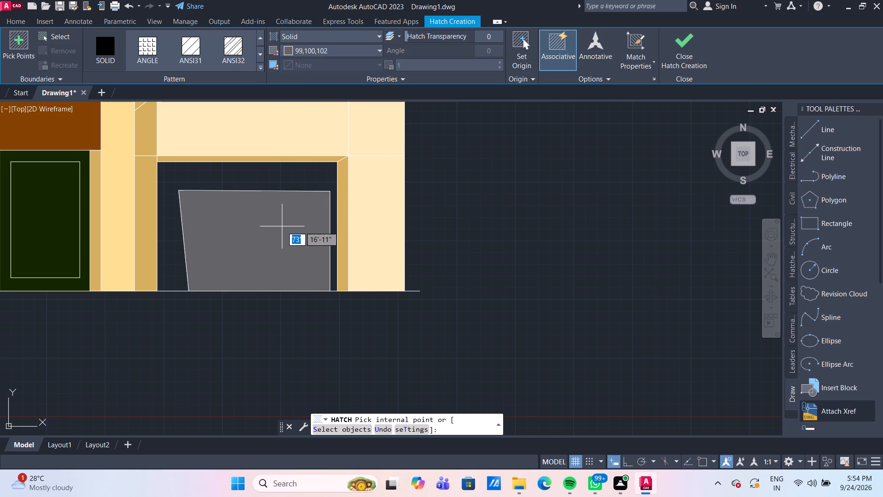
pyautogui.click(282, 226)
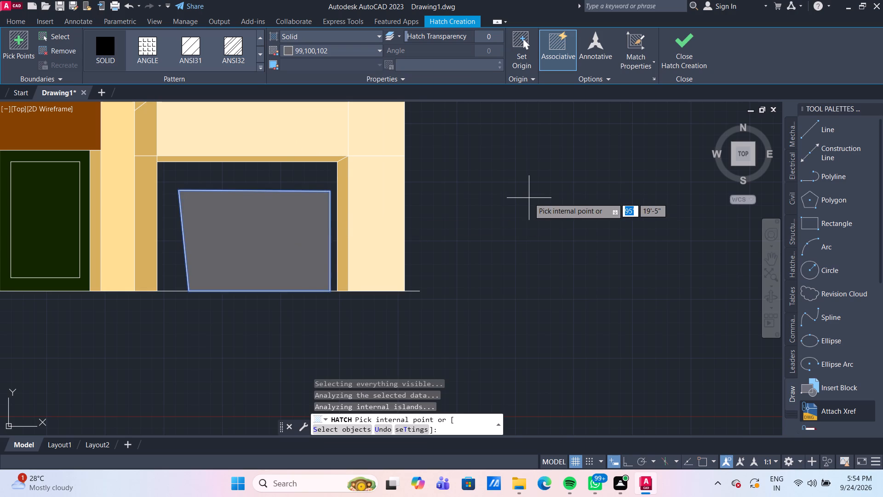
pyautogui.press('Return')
# Fill the garage opening's surround around the inner door panel with a solid hatch in colour 58,58,59.
pyautogui.scroll(-3, 510, 202)
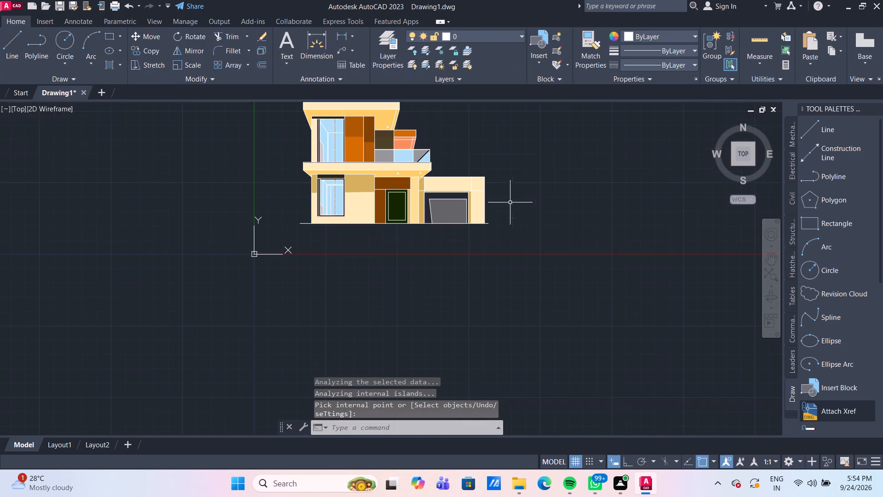
pyautogui.scroll(3, 427, 183)
pyautogui.moveTo(468, 231); pyautogui.dragTo(338, 190, button='middle')
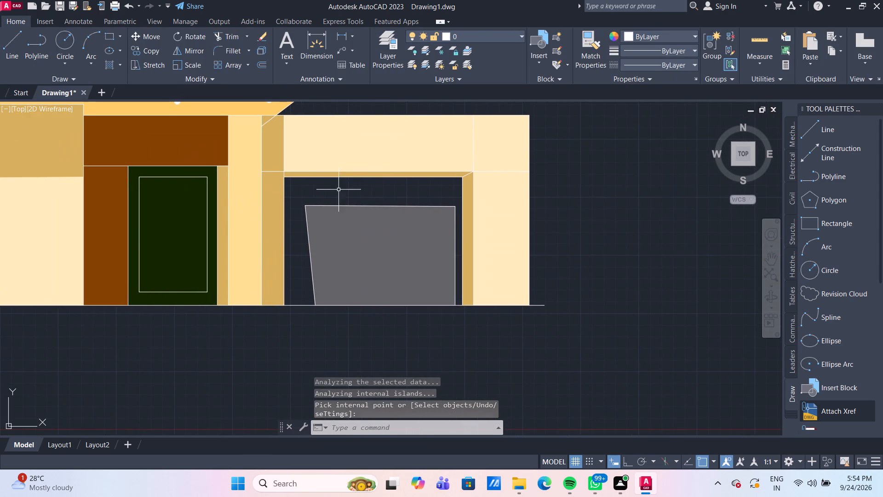
pyautogui.click(107, 69)
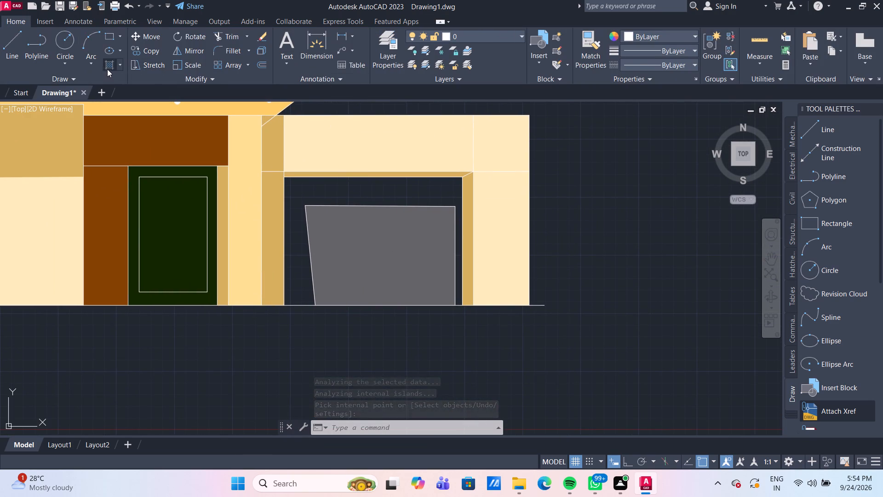
pyautogui.click(343, 51)
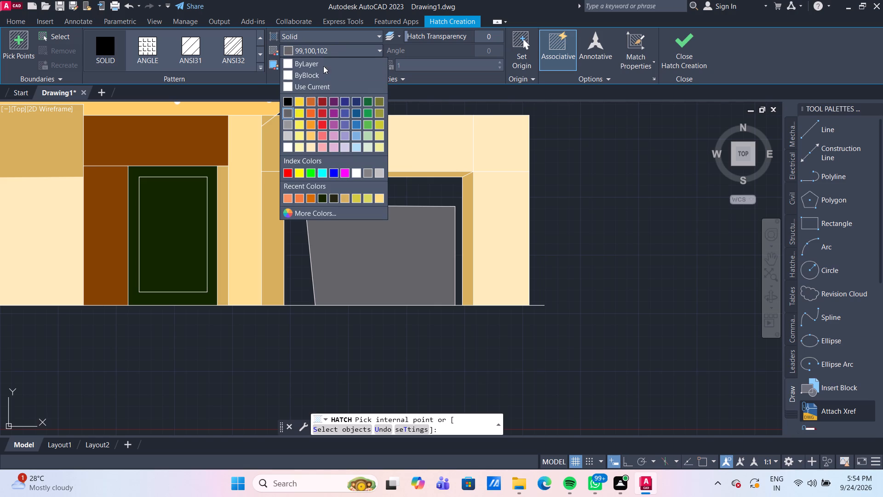
pyautogui.click(321, 210)
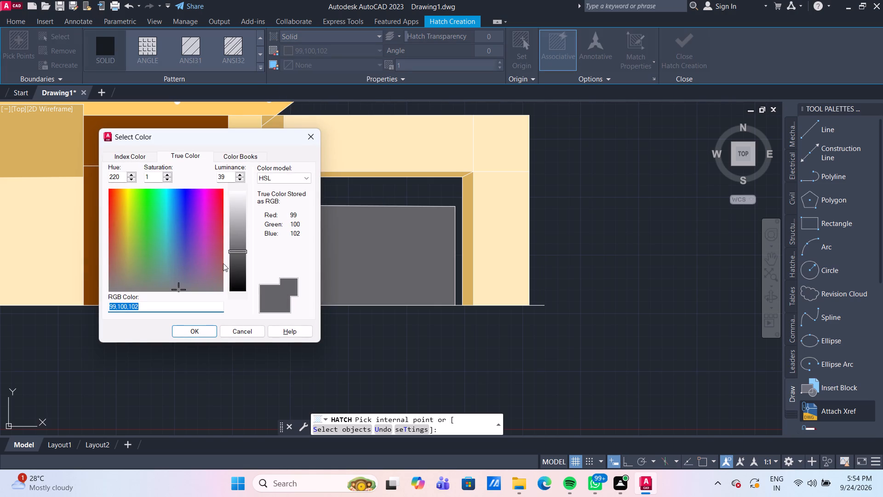
pyautogui.moveTo(236, 251); pyautogui.dragTo(238, 268)
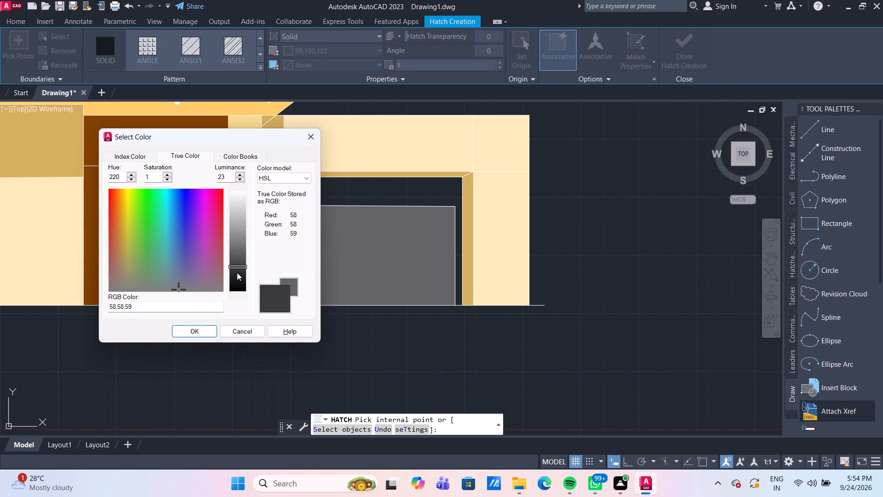
pyautogui.click(204, 335)
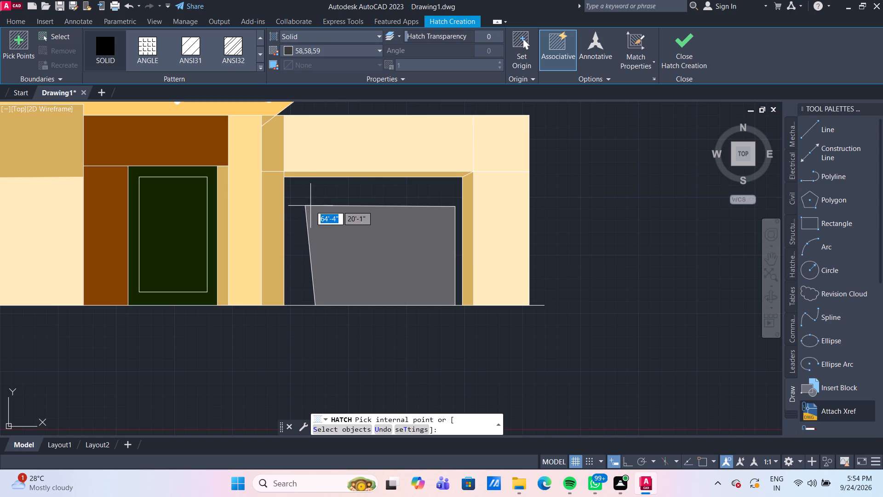
pyautogui.click(300, 192)
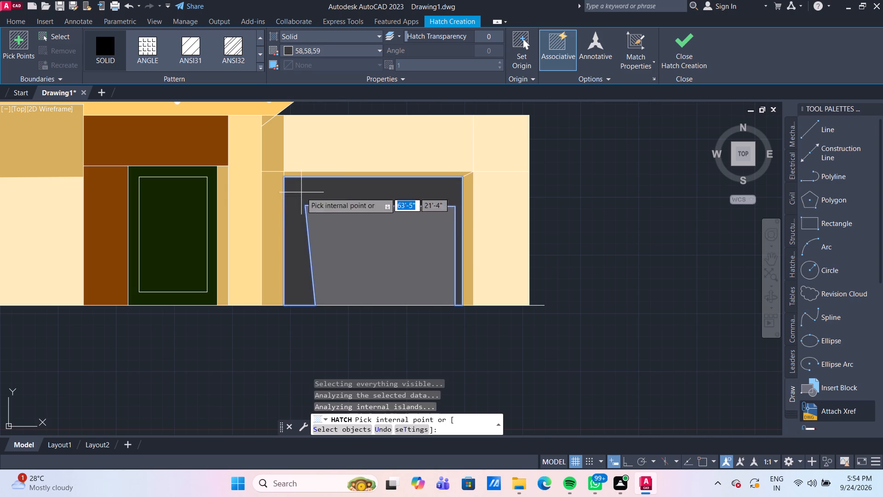
pyautogui.scroll(-2, 580, 174)
pyautogui.press('Return')
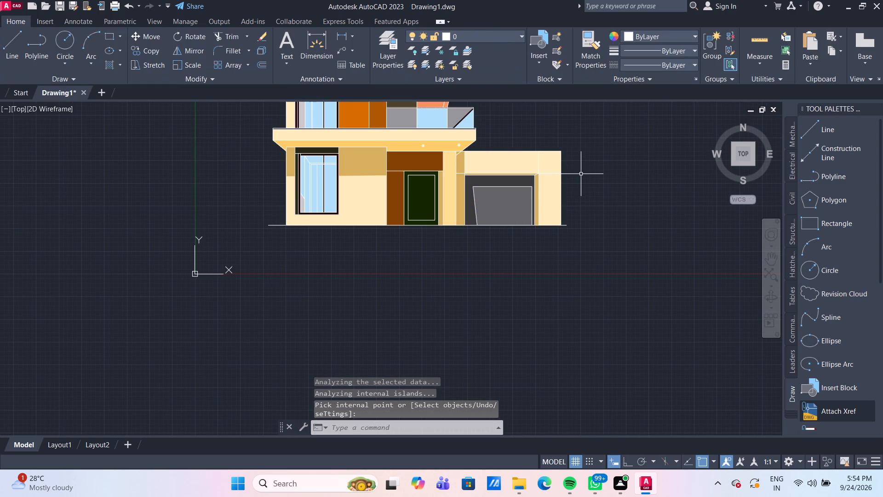
# Examine the full elevation and its ground floor for areas that still need colour or texture.
pyautogui.scroll(1, 584, 194)
pyautogui.scroll(-1, 585, 198)
pyautogui.moveTo(597, 205); pyautogui.dragTo(497, 243, button='middle')
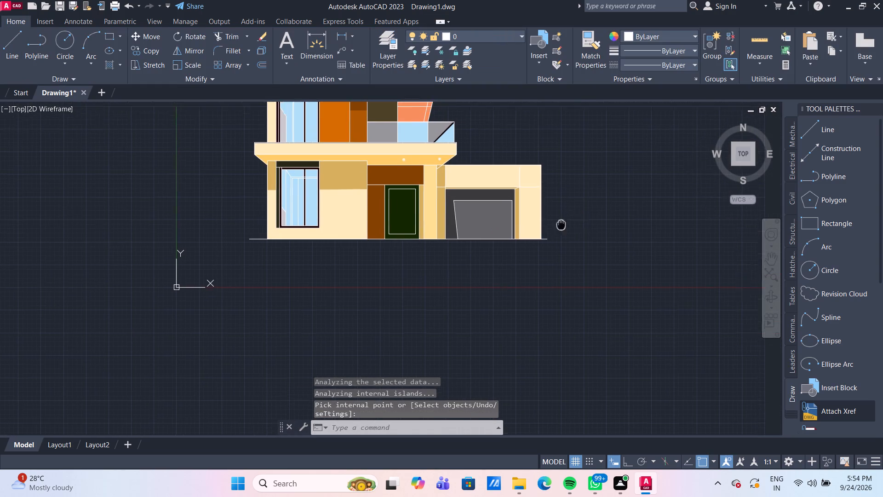
pyautogui.moveTo(497, 243); pyautogui.dragTo(484, 256, button='middle')
pyautogui.scroll(-1, 449, 168)
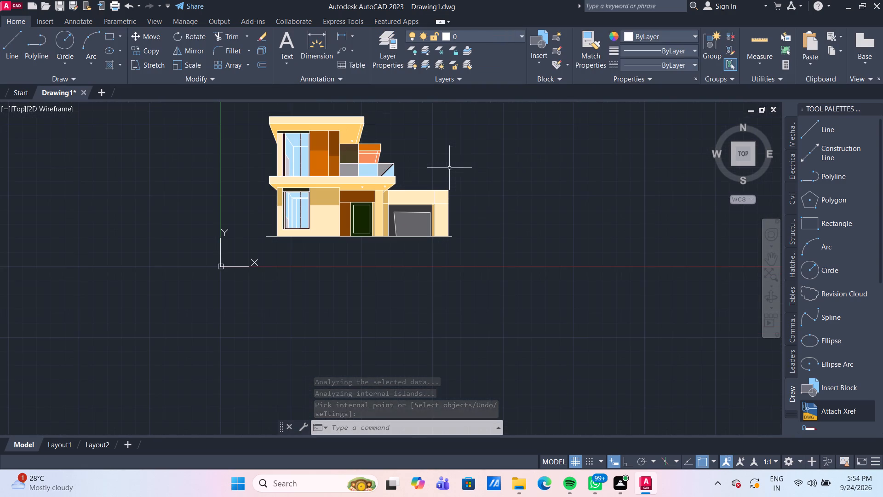
pyautogui.moveTo(444, 154); pyautogui.dragTo(432, 183, button='middle')
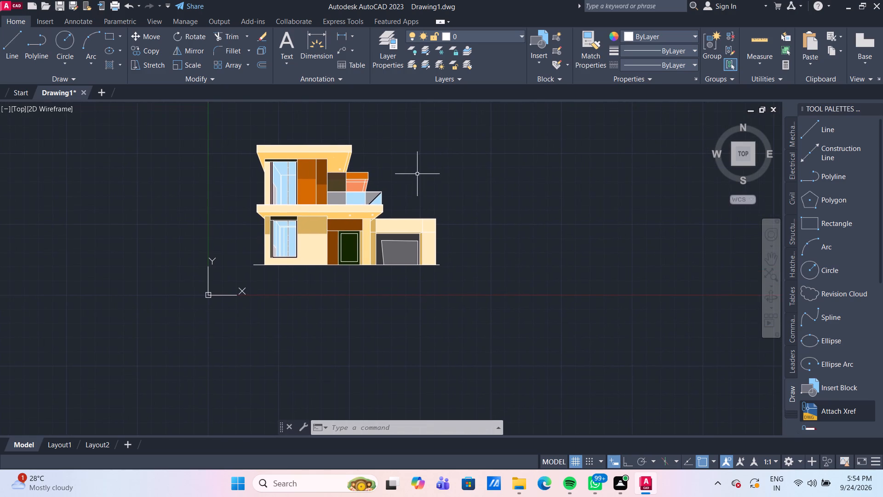
pyautogui.scroll(2, 414, 189)
pyautogui.moveTo(418, 193); pyautogui.dragTo(416, 128, button='middle')
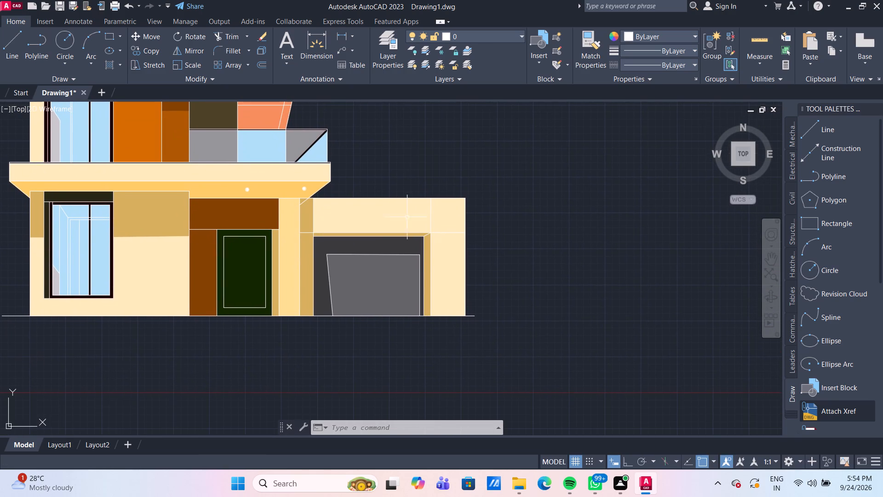
pyautogui.moveTo(170, 378); pyautogui.dragTo(255, 347, button='middle')
pyautogui.scroll(1, 219, 367)
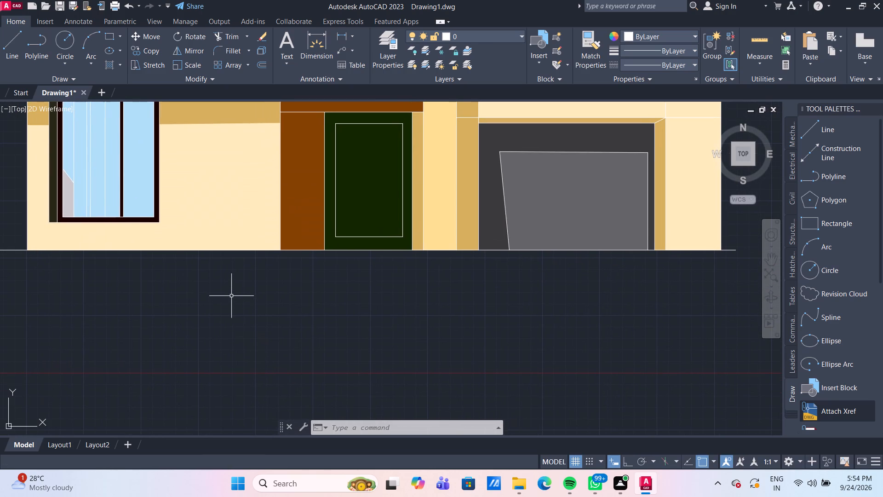
pyautogui.scroll(-2, 199, 295)
pyautogui.moveTo(202, 303); pyautogui.dragTo(238, 316, button='middle')
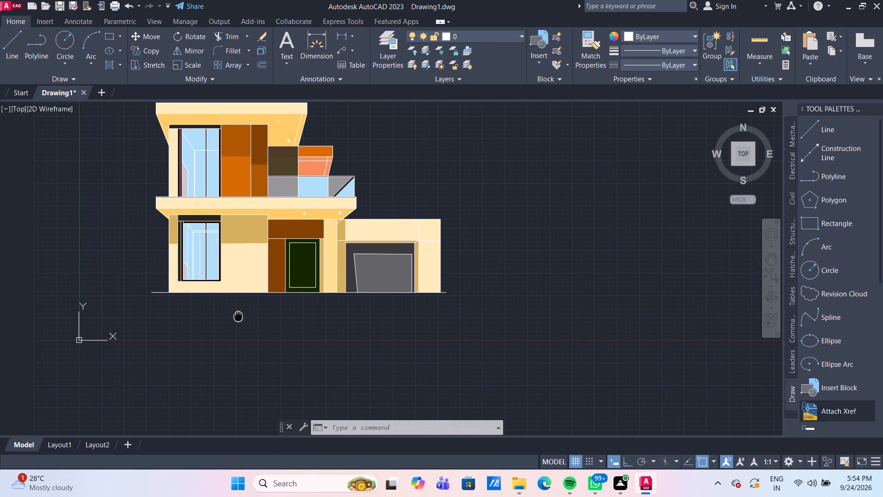
pyautogui.moveTo(238, 316); pyautogui.dragTo(239, 316, button='middle')
pyautogui.moveTo(220, 310); pyautogui.dragTo(293, 305, button='middle')
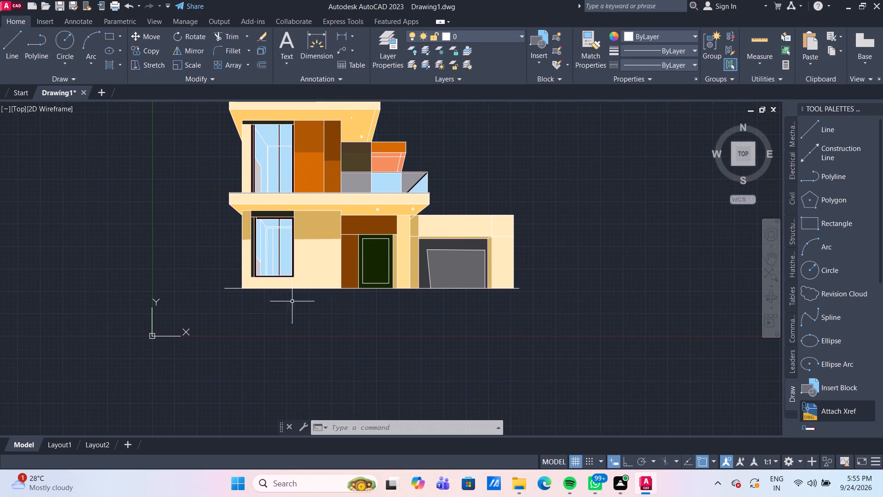
pyautogui.scroll(2, 297, 334)
pyautogui.moveTo(293, 329); pyautogui.dragTo(266, 361, button='middle')
pyautogui.scroll(-2, 265, 339)
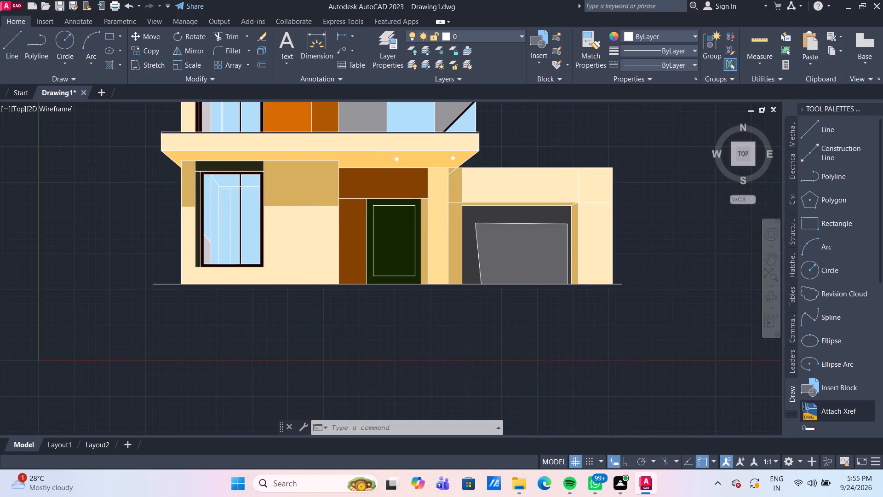
# Hatch the garage's inner door panel with the ANSI37 pattern in colour 58,58,59 at scale 100 and angle 135.
pyautogui.click(111, 66)
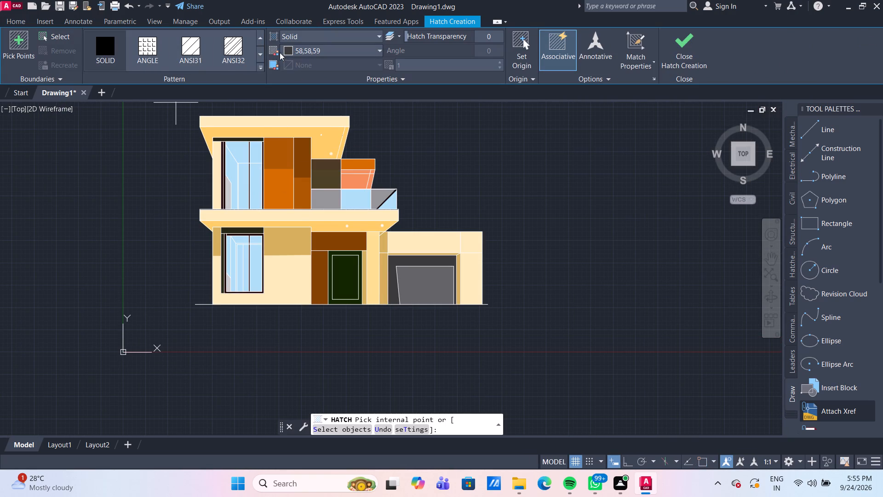
pyautogui.click(262, 55)
pyautogui.click(262, 55)
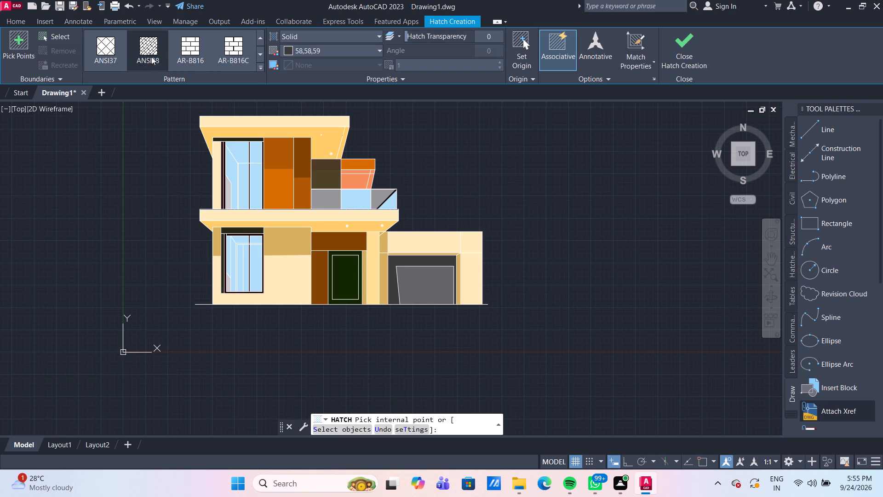
pyautogui.click(113, 46)
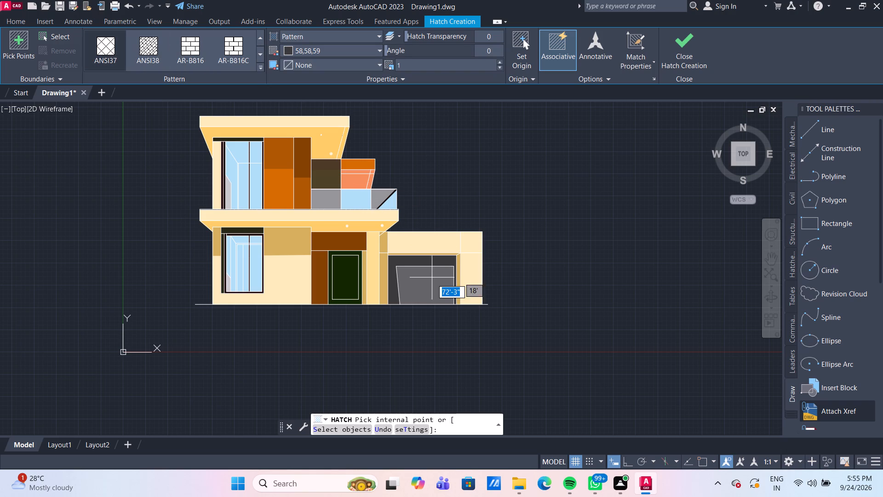
pyautogui.scroll(2, 433, 281)
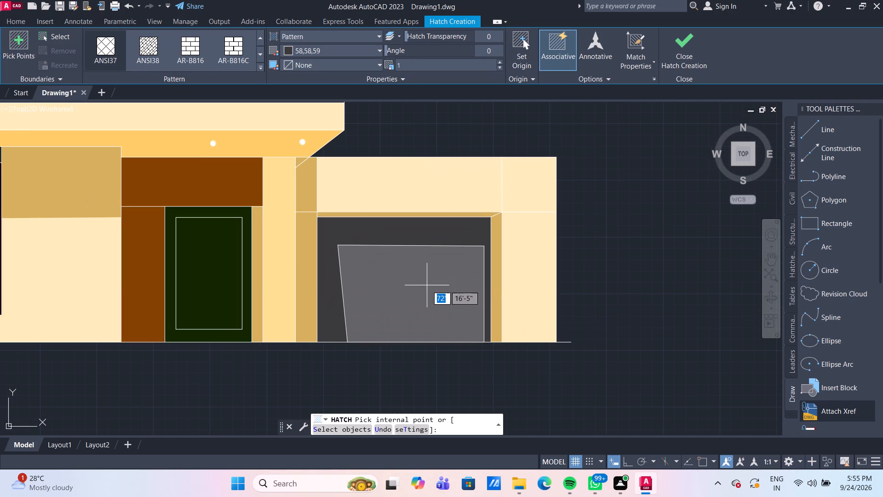
pyautogui.click(427, 285)
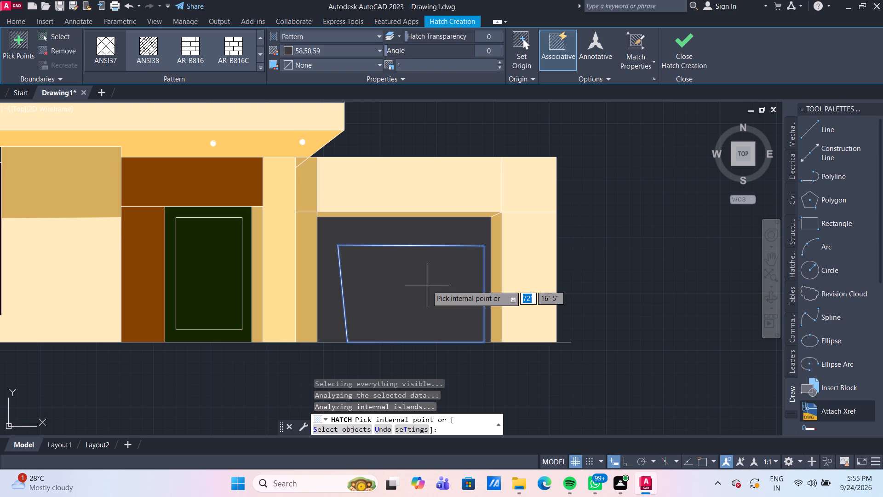
pyautogui.click(425, 61)
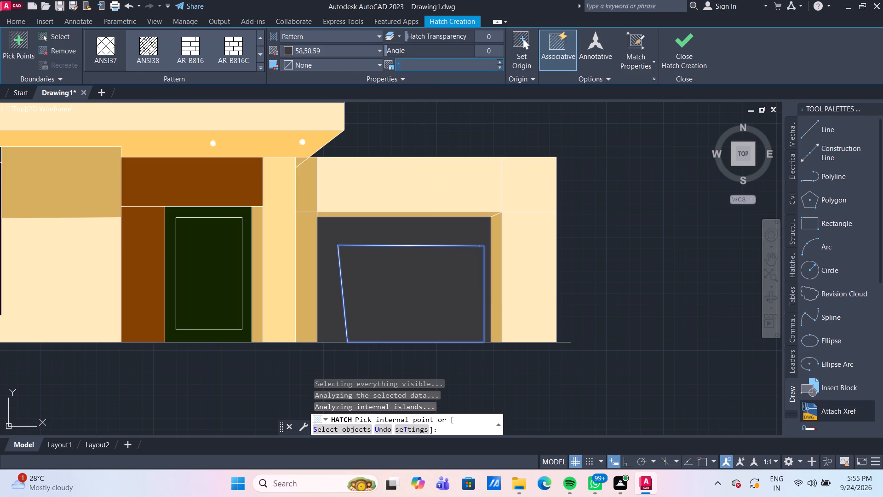
pyautogui.write('100')
pyautogui.press('Return')
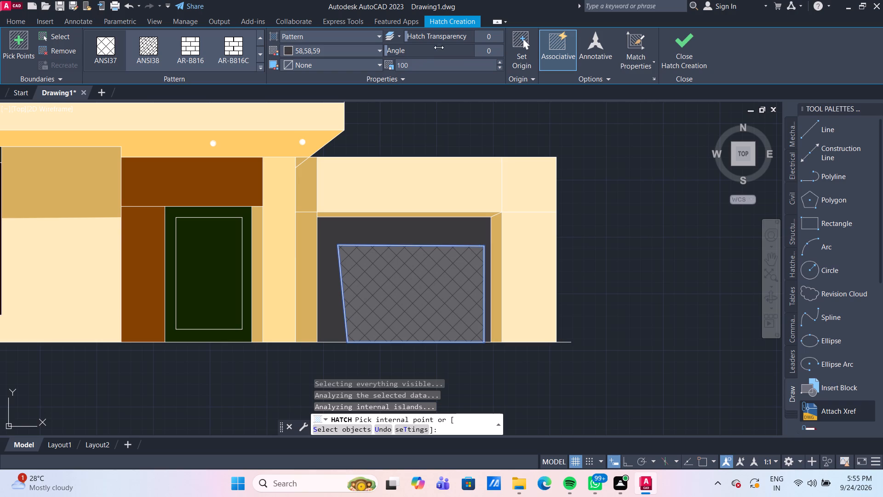
pyautogui.click(492, 50)
pyautogui.write('135')
pyautogui.press('Return')
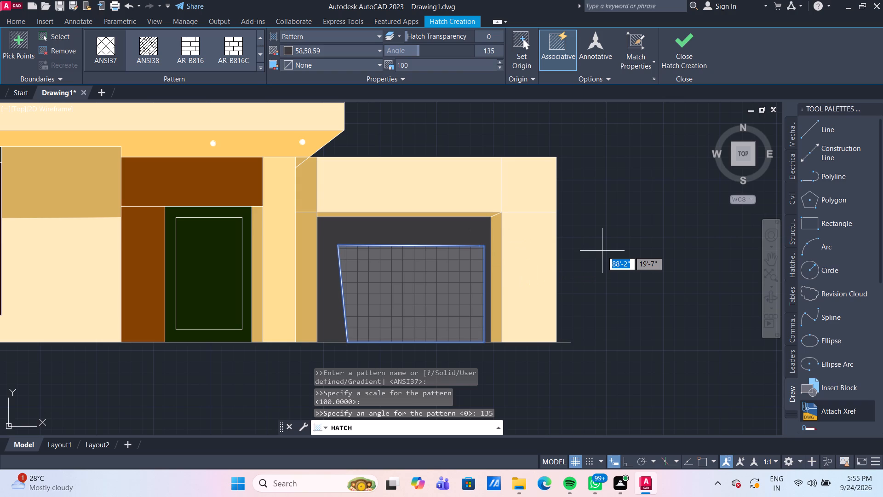
pyautogui.press('Escape')
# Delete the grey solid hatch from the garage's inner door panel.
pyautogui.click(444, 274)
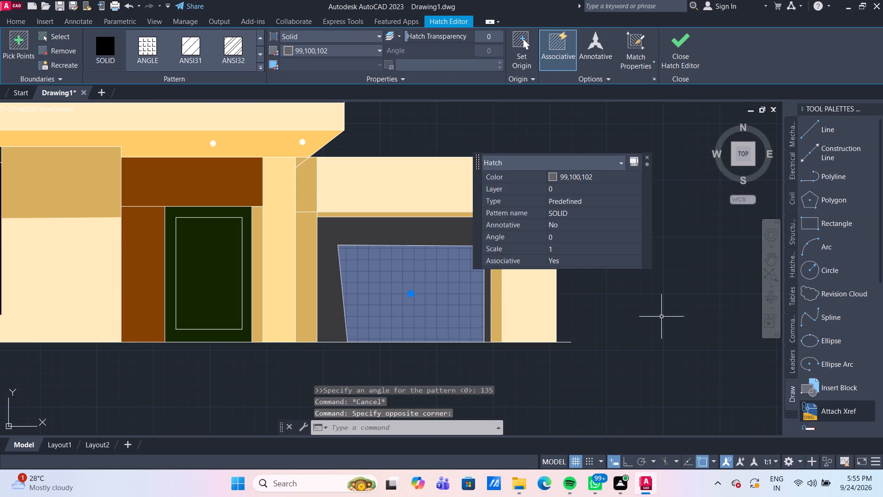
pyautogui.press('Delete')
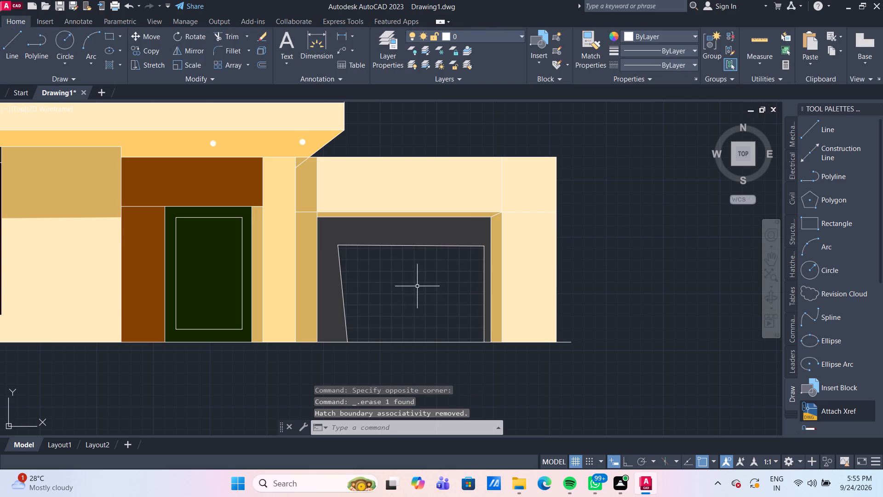
# Delete the ANSI37 hatch in colour 58,58,59 from the garage's inner door panel.
pyautogui.click(417, 286)
pyautogui.click(407, 273)
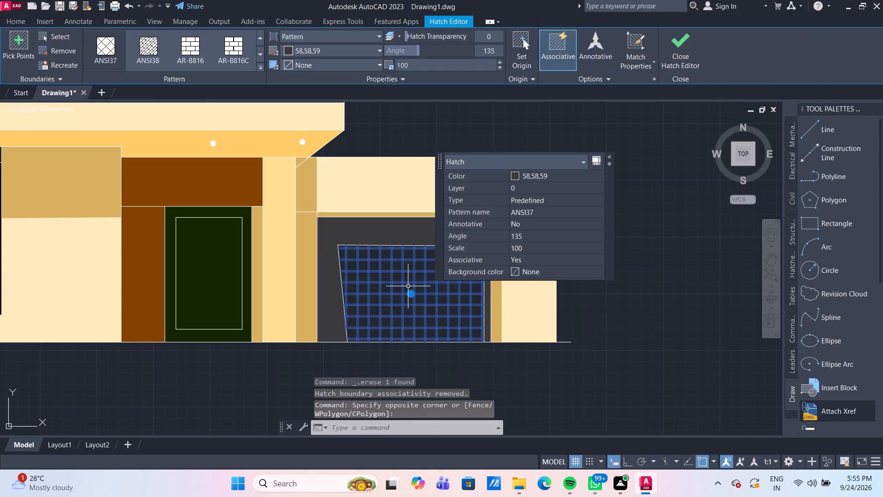
pyautogui.press('Delete')
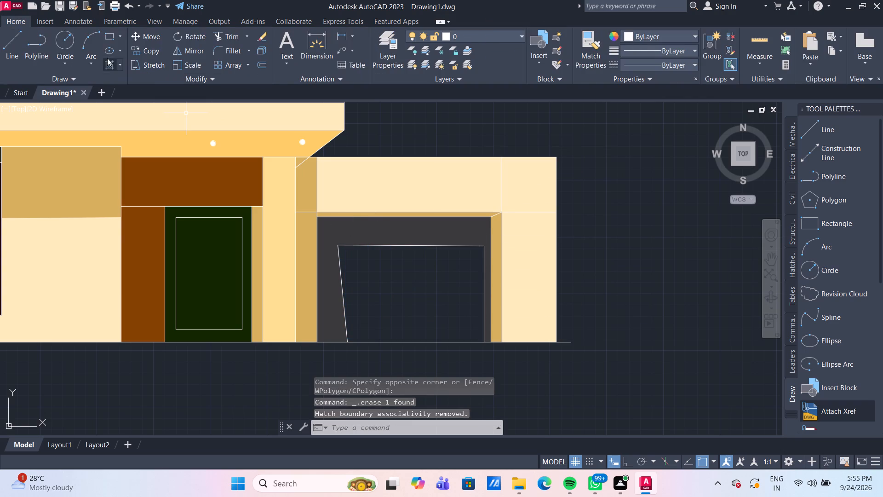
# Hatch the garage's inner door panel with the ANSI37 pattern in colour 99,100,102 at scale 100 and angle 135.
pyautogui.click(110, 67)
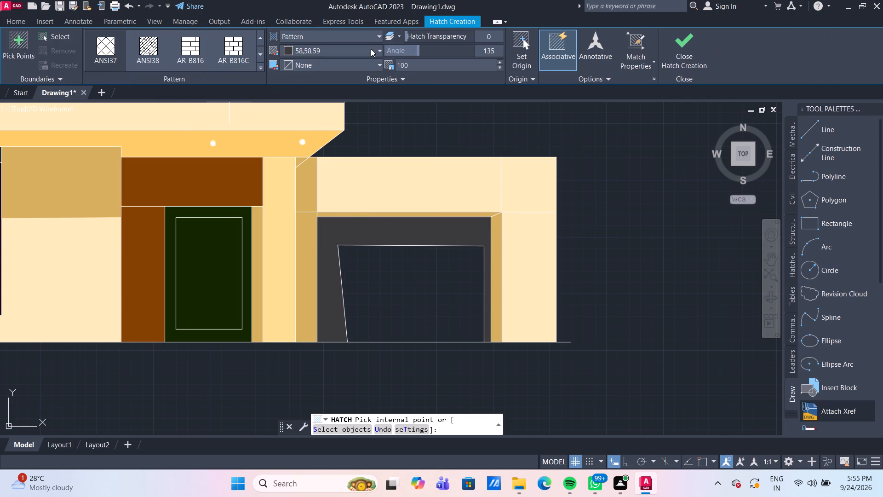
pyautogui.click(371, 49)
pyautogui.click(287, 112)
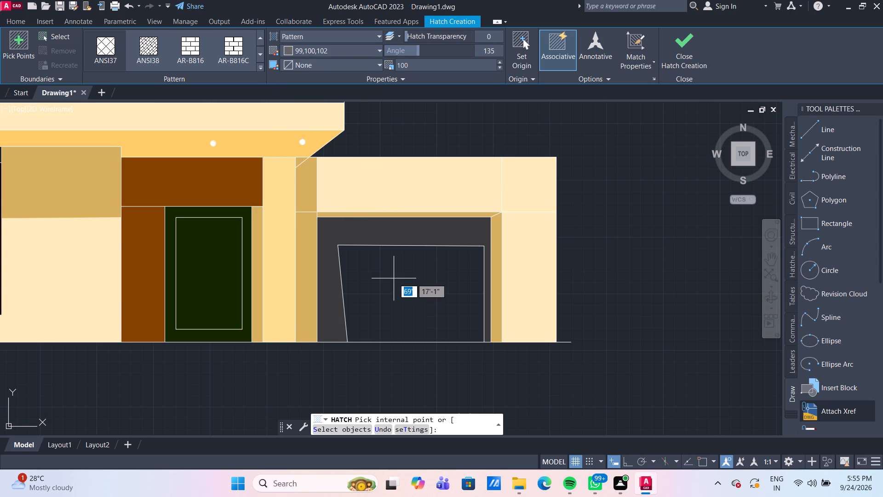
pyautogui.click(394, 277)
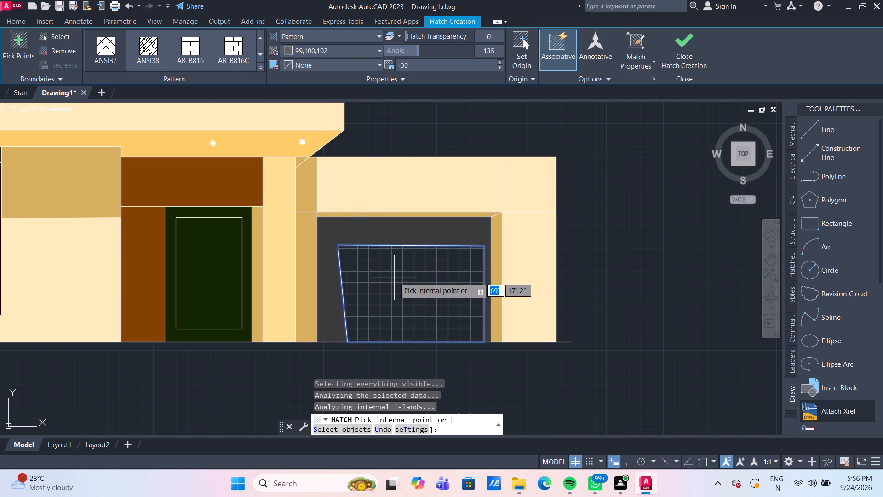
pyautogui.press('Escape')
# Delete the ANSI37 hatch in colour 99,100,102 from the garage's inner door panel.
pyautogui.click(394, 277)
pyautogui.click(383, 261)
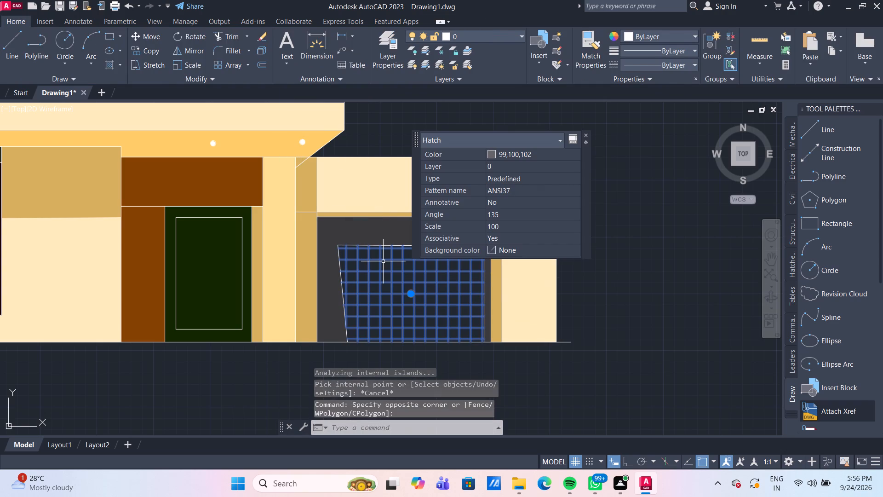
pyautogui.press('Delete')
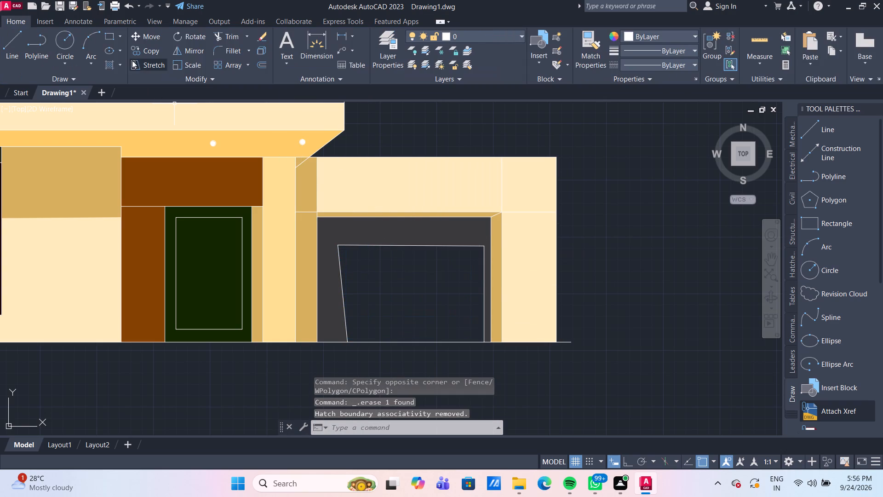
# Fill the garage's inner door panel with a solid hatch in colour 99,100,102.
pyautogui.click(110, 68)
pyautogui.scroll(4, 108, 54)
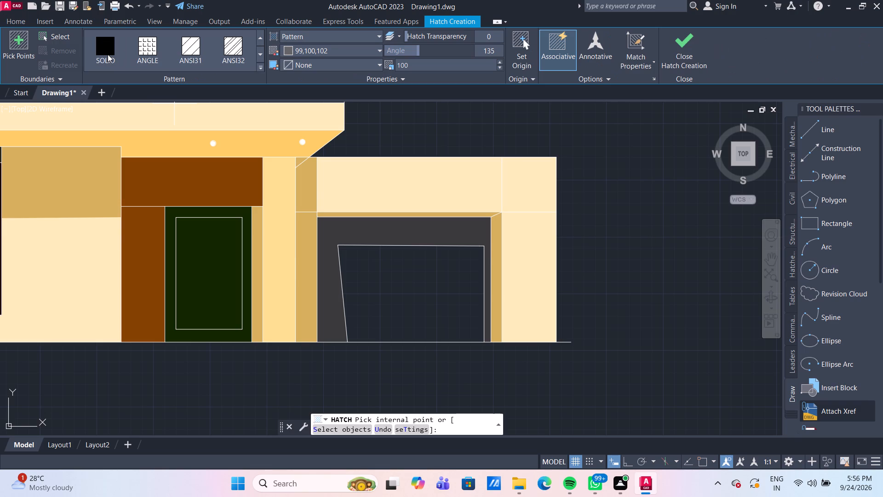
pyautogui.click(108, 54)
pyautogui.click(333, 52)
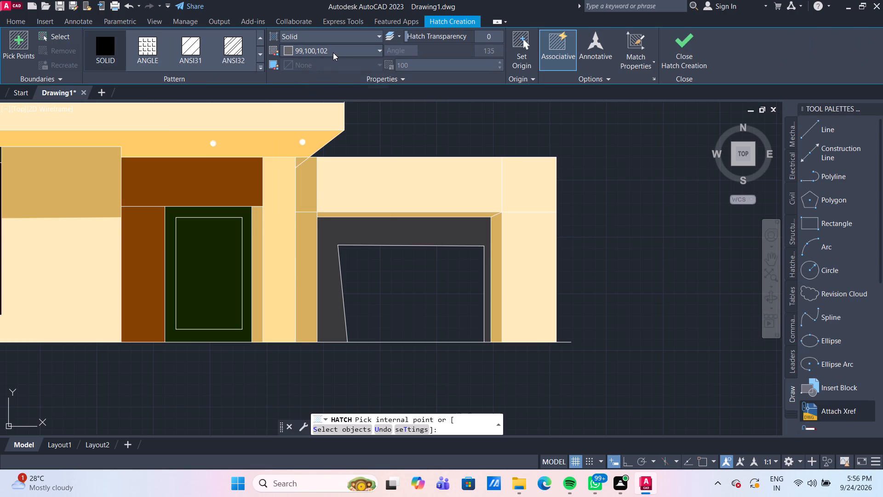
pyautogui.click(289, 112)
pyautogui.click(409, 273)
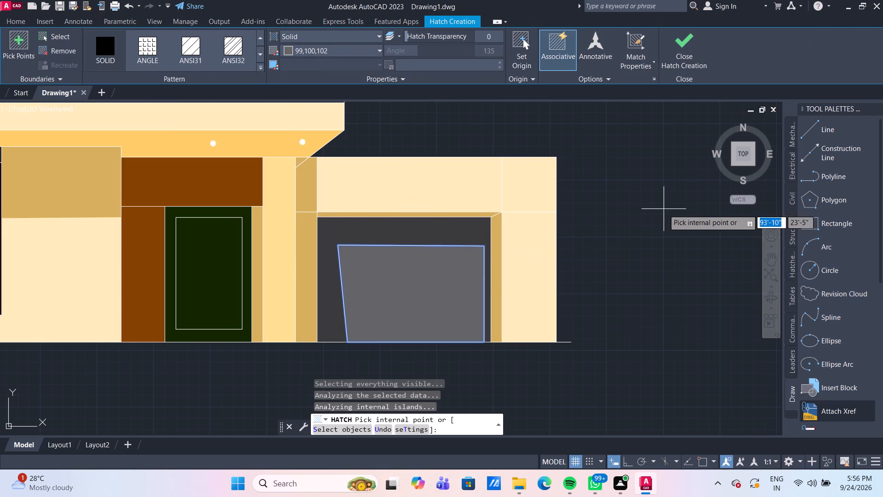
pyautogui.press('Escape')
# Hatch the ground-floor wall around the window with the ANSI37 pattern in colour 99,100,102 at scale 1000 and angle 135.
pyautogui.scroll(-1, 643, 223)
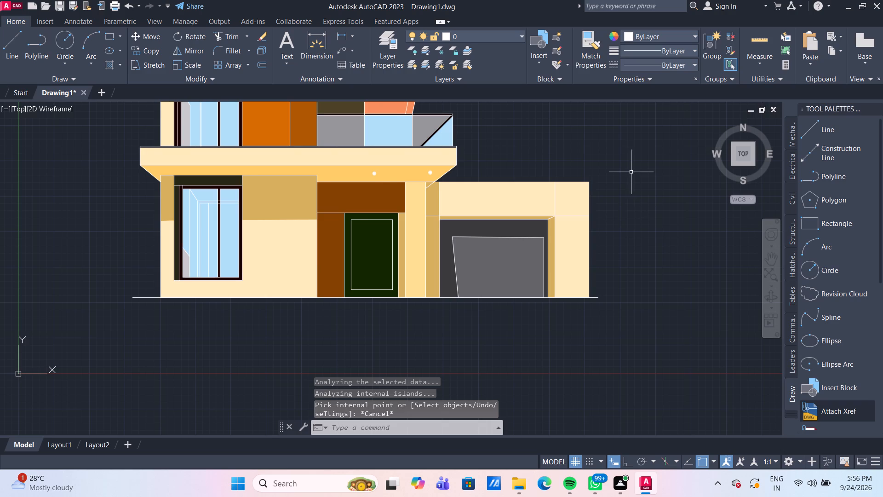
pyautogui.moveTo(631, 169); pyautogui.dragTo(456, 183, button='middle')
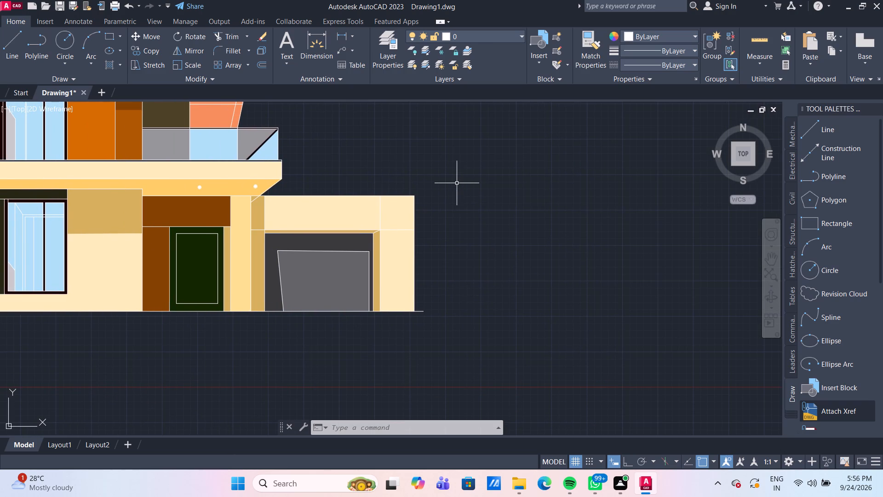
pyautogui.moveTo(149, 364); pyautogui.dragTo(258, 342, button='middle')
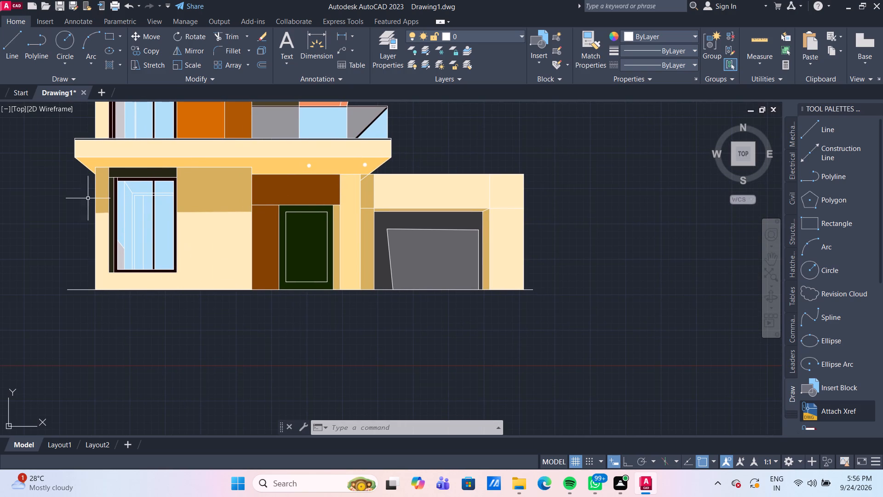
pyautogui.click(106, 64)
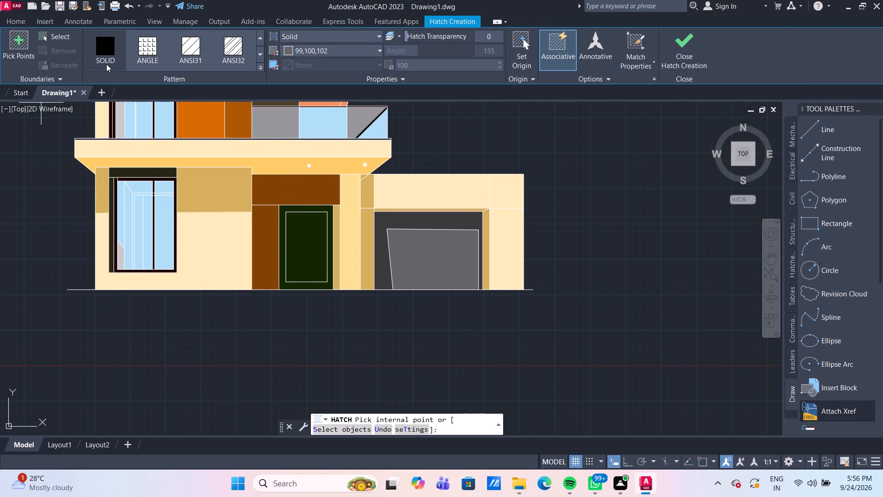
pyautogui.scroll(-3, 149, 55)
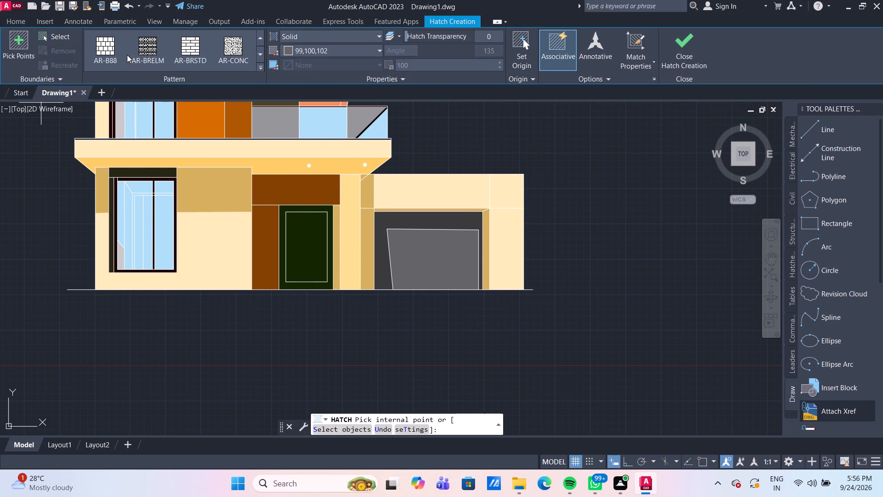
pyautogui.scroll(-2, 98, 48)
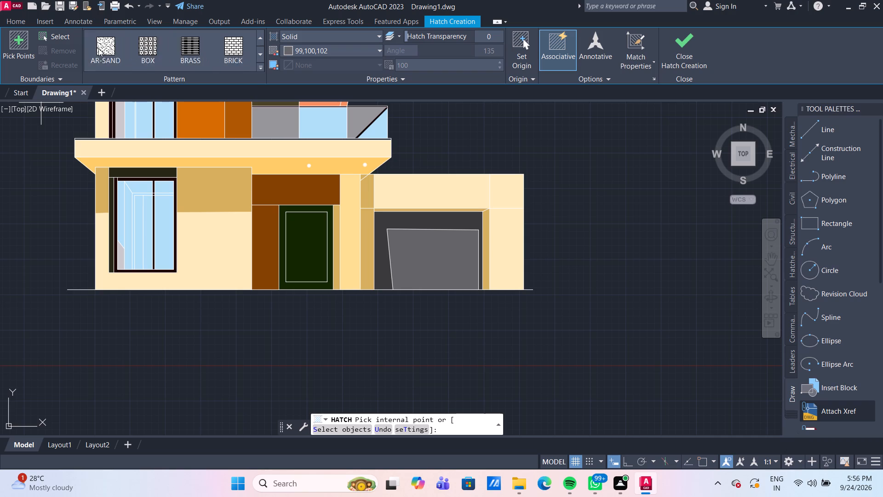
pyautogui.scroll(-2, 98, 48)
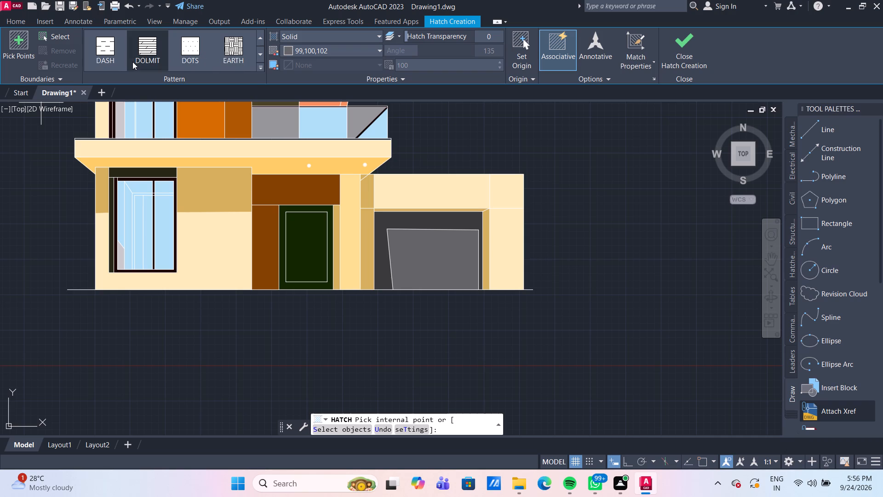
pyautogui.scroll(5, 132, 62)
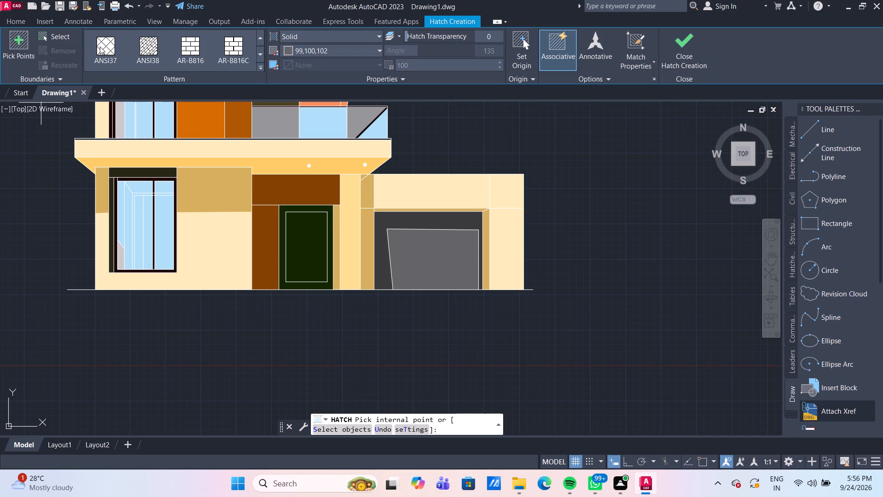
pyautogui.click(100, 46)
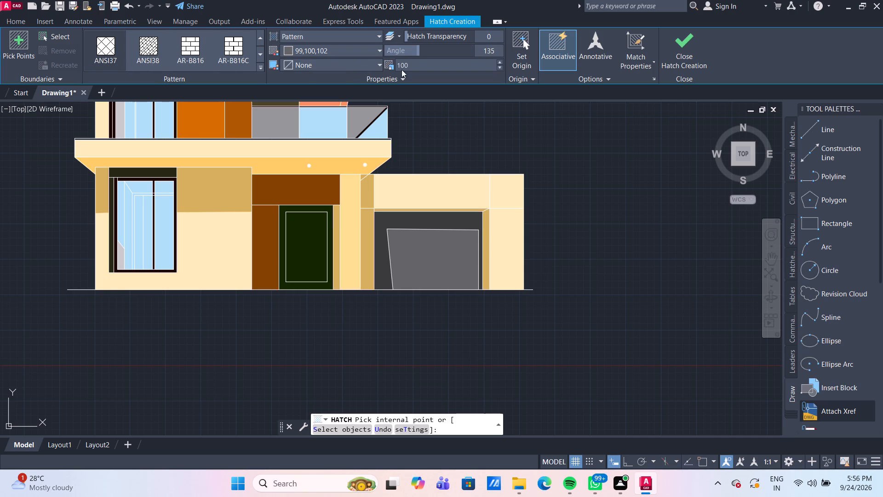
pyautogui.click(455, 68)
pyautogui.write('1000')
pyautogui.press('Return')
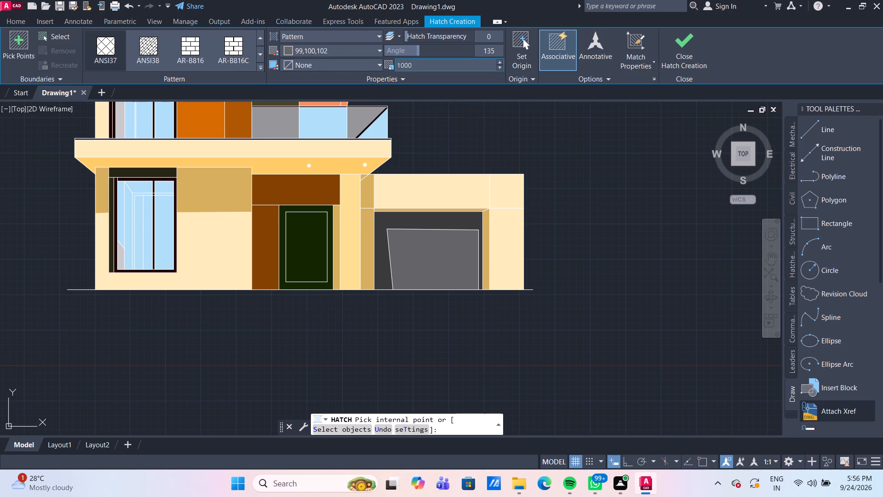
pyautogui.click(217, 232)
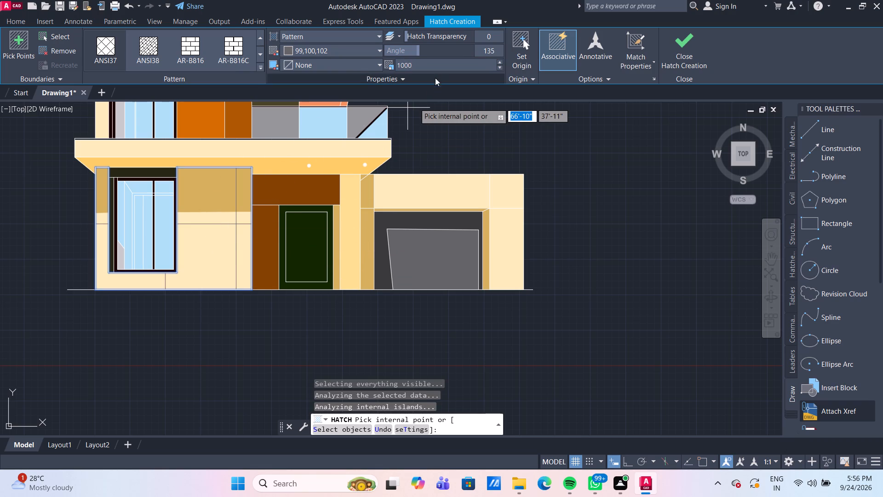
# Try scales of 500 and 400 for the ground-floor wall's ANSI37 hatch, and settle on 350.
pyautogui.click(435, 65)
pyautogui.write('500')
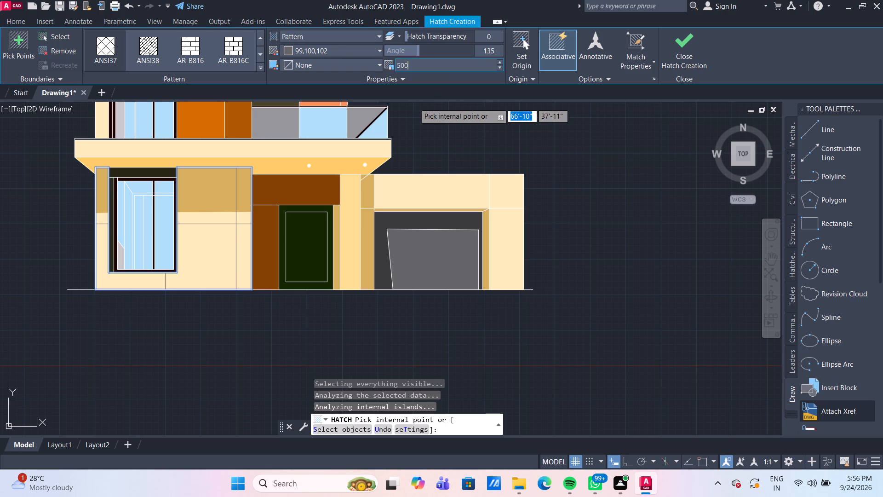
pyautogui.press('Return')
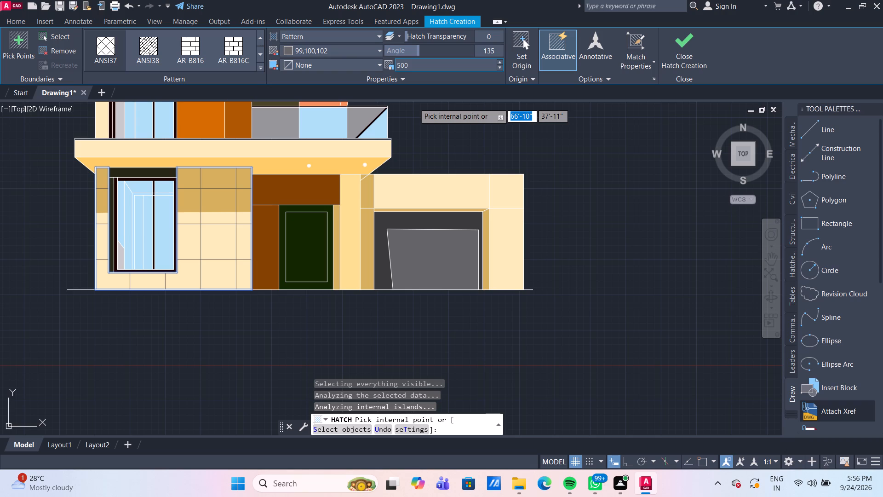
pyautogui.click(435, 65)
pyautogui.write('400')
pyautogui.press('Return')
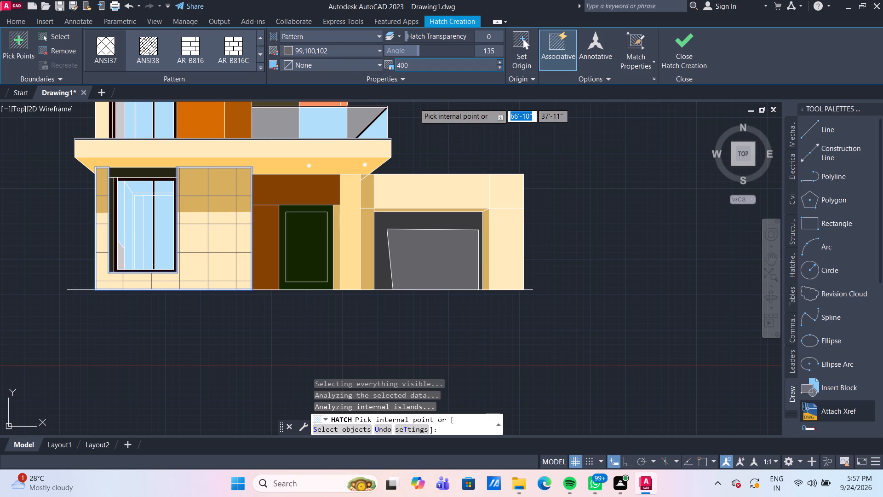
pyautogui.click(435, 65)
pyautogui.write('350')
pyautogui.press('Return')
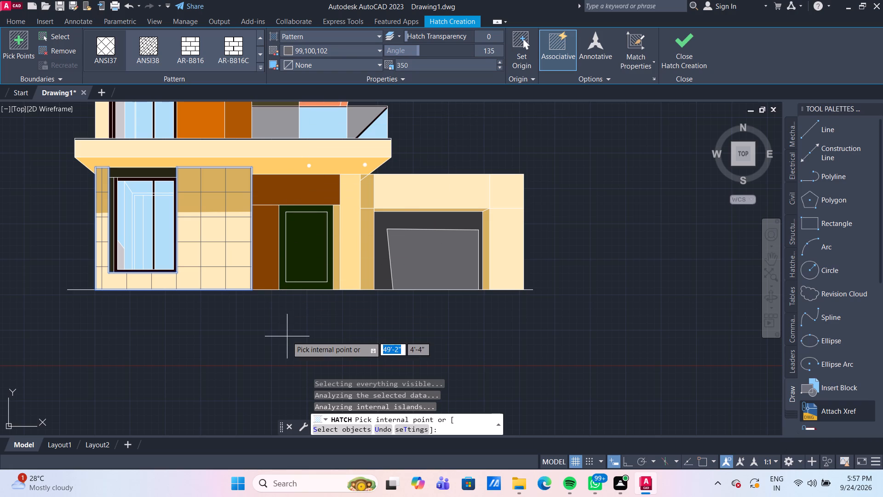
pyautogui.press('Return')
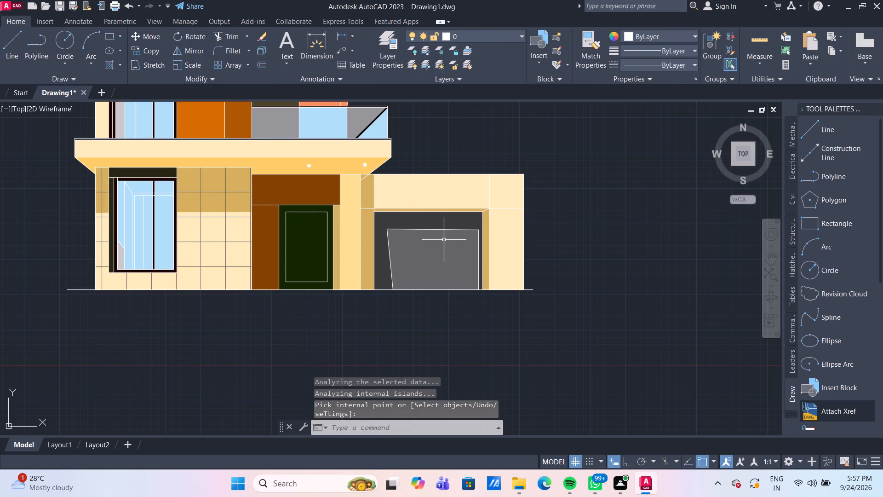
# Hatch the walls above and beside the garage, the pillar and the narrow strip beside the door with ANSI37 in colour 99,100,102, angle 135.
pyautogui.moveTo(439, 318); pyautogui.dragTo(259, 319, button='middle')
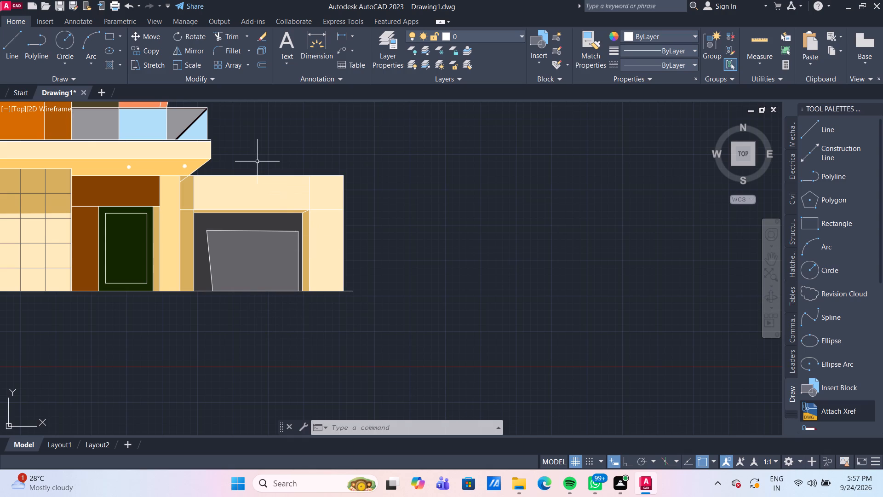
pyautogui.click(108, 62)
pyautogui.click(269, 186)
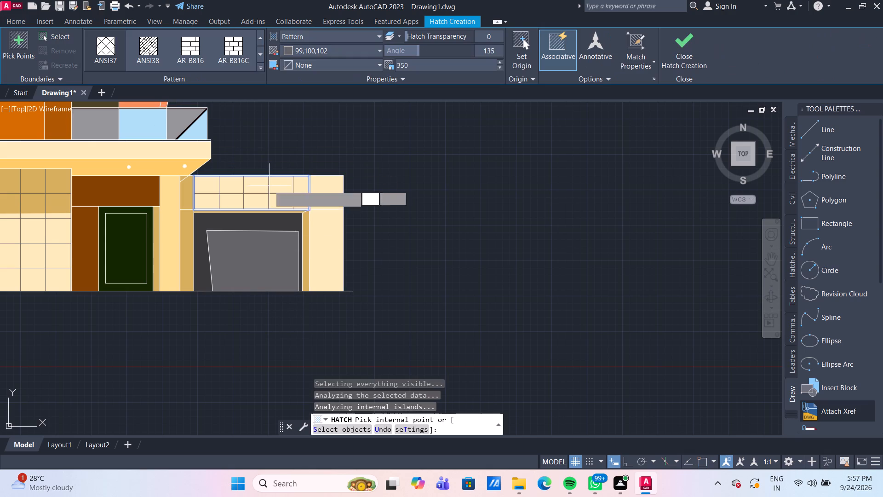
pyautogui.click(321, 196)
pyautogui.click(328, 245)
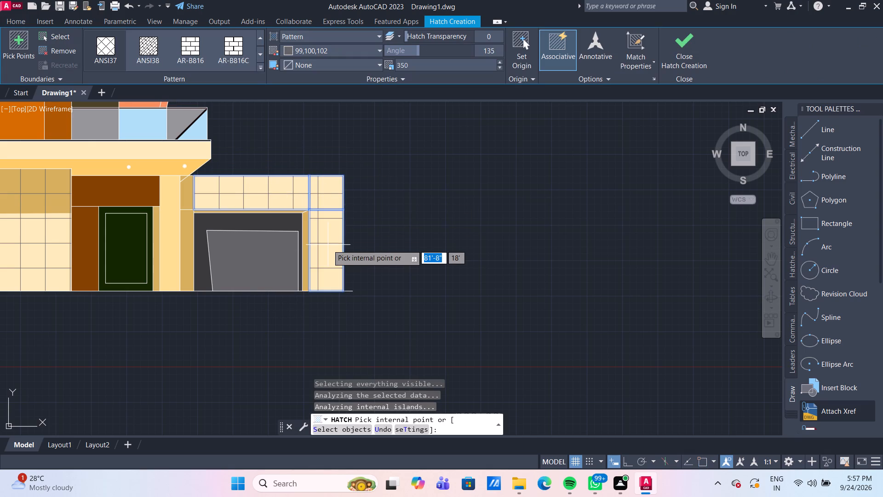
pyautogui.click(167, 227)
pyautogui.click(185, 236)
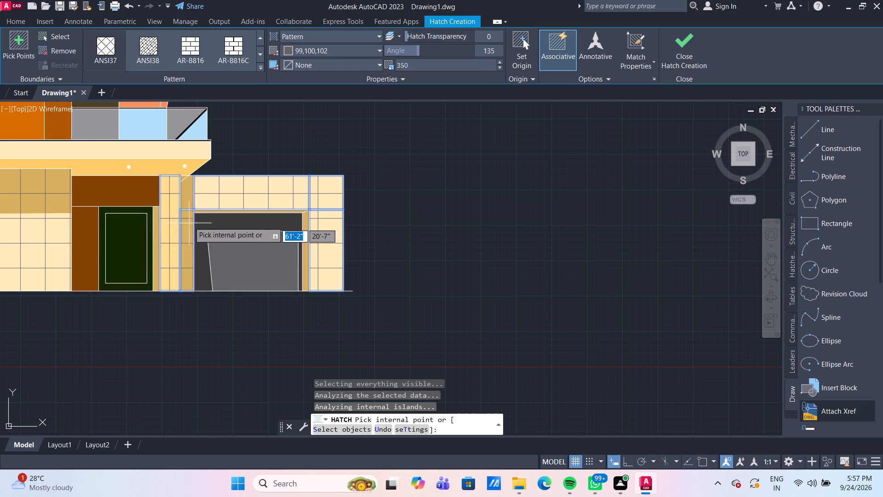
pyautogui.click(186, 192)
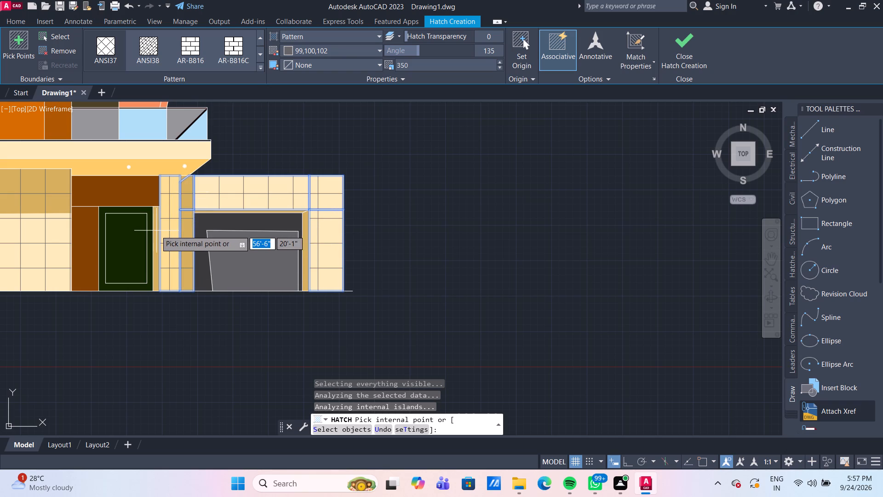
pyautogui.click(156, 231)
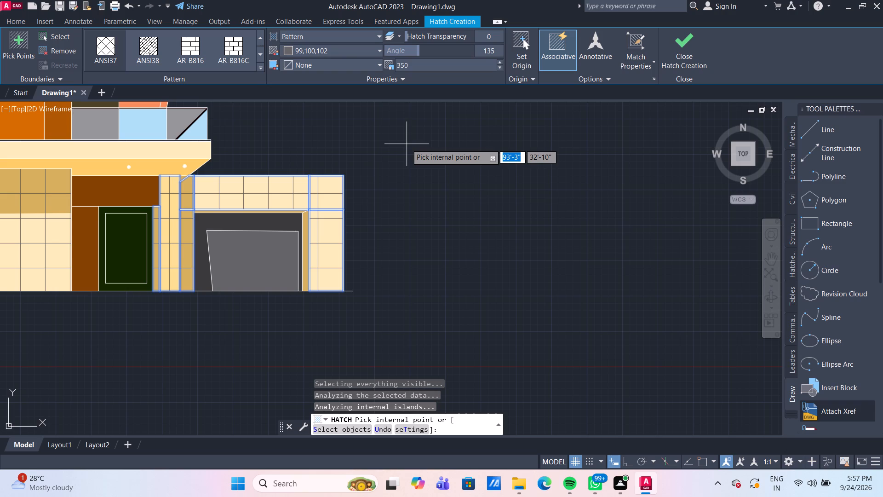
# Try scales of 500 and 450 for the garage-side walls' ANSI37 hatch, and settle on 500.
pyautogui.click(431, 64)
pyautogui.write('500')
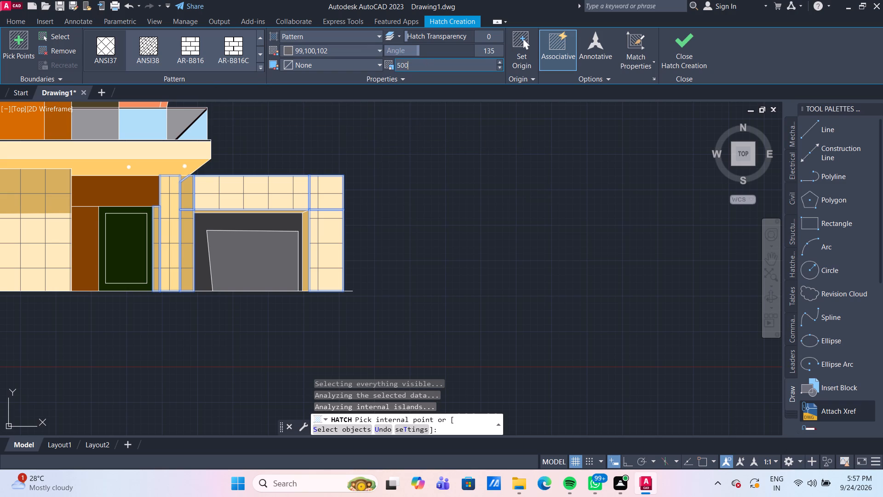
pyautogui.press('Return')
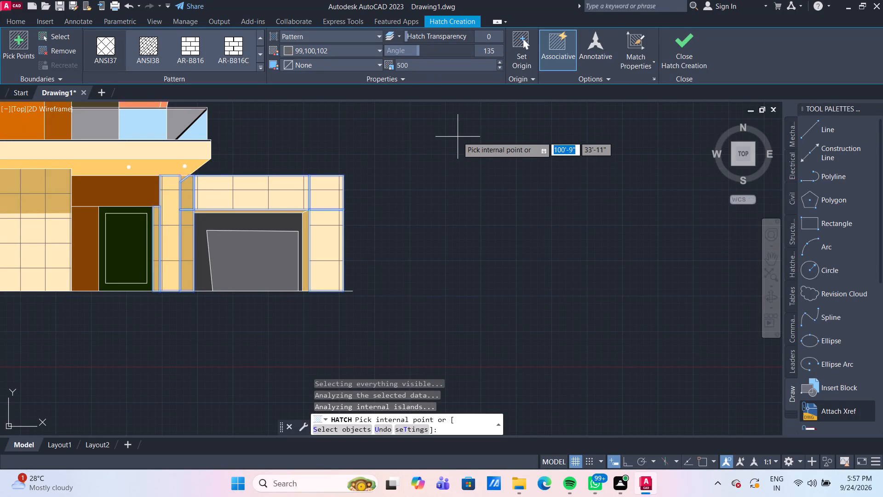
pyautogui.click(451, 67)
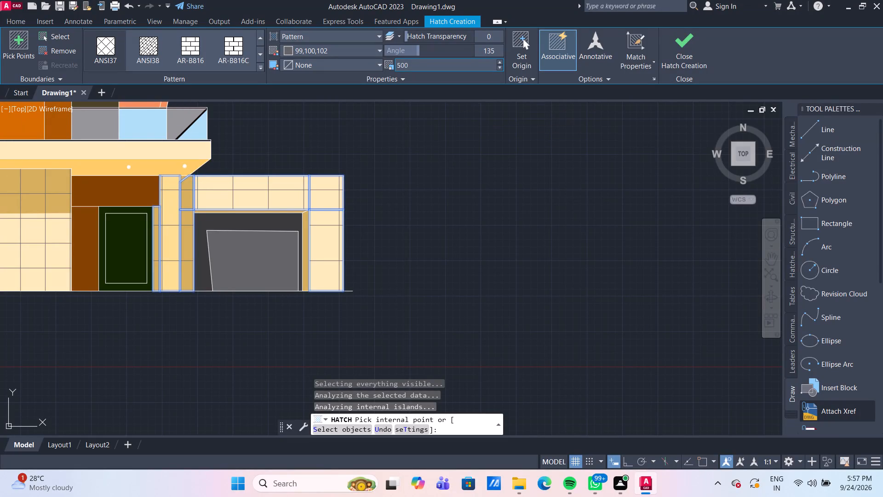
pyautogui.write('450')
pyautogui.press('Return')
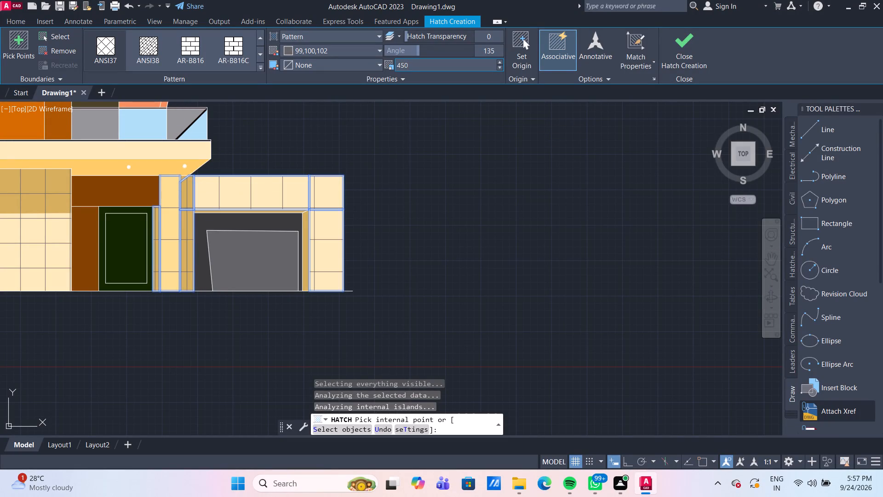
pyautogui.click(451, 67)
pyautogui.write('500')
pyautogui.press('Return')
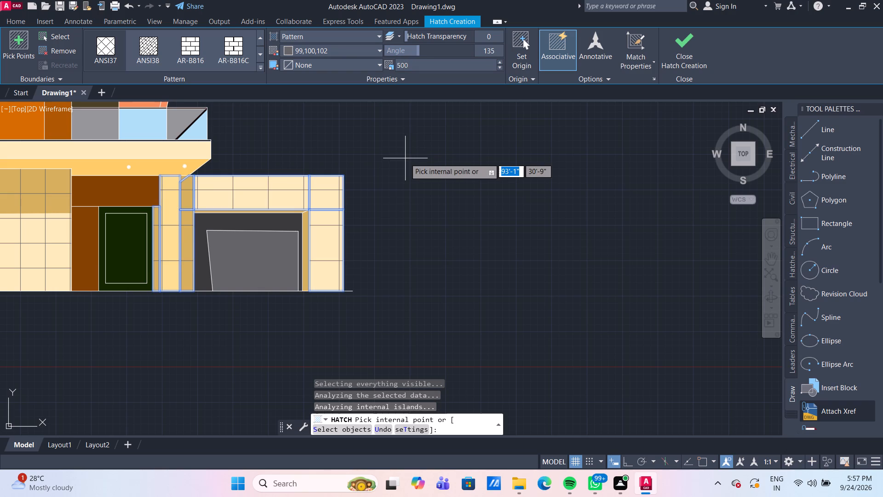
pyautogui.press('Return')
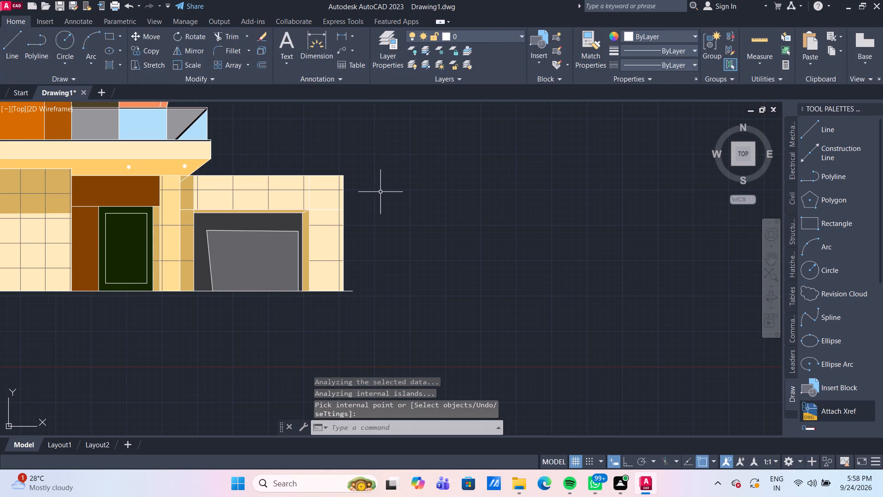
# Start a new hatch for the upper storey and browse the available patterns for a suitable one.
pyautogui.scroll(-1, 401, 195)
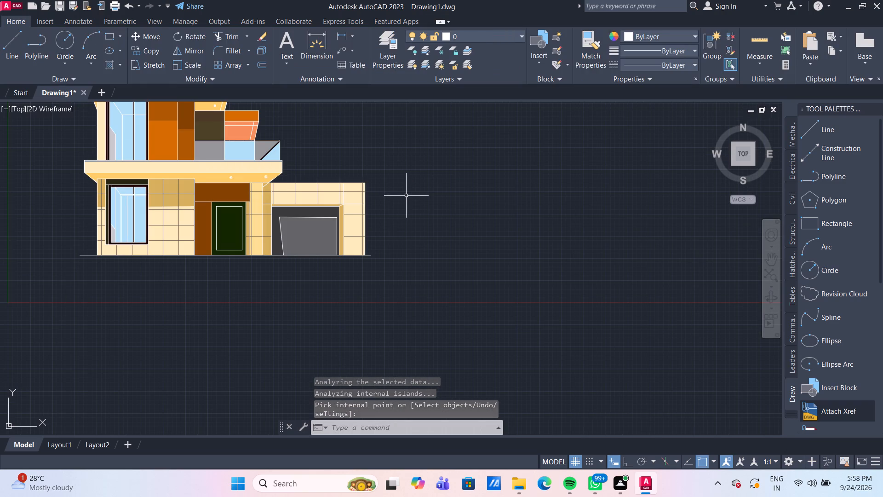
pyautogui.moveTo(409, 196); pyautogui.dragTo(418, 223, button='middle')
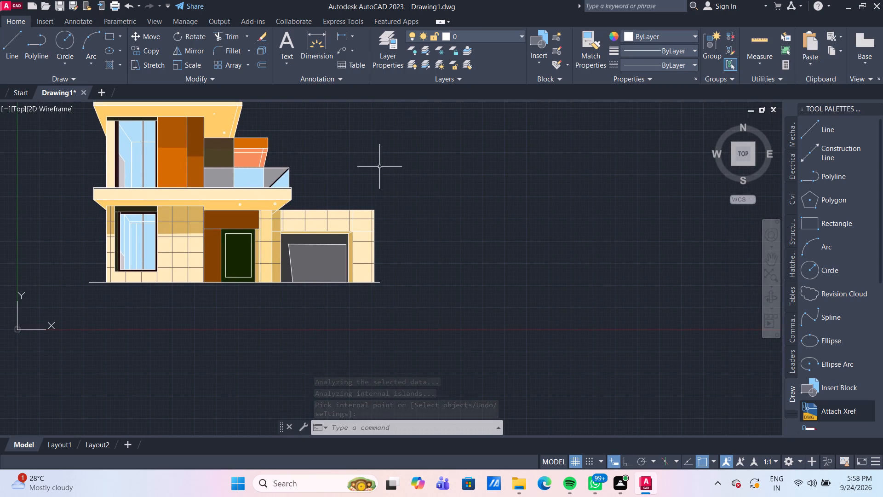
pyautogui.moveTo(325, 169); pyautogui.dragTo(406, 220, button='middle')
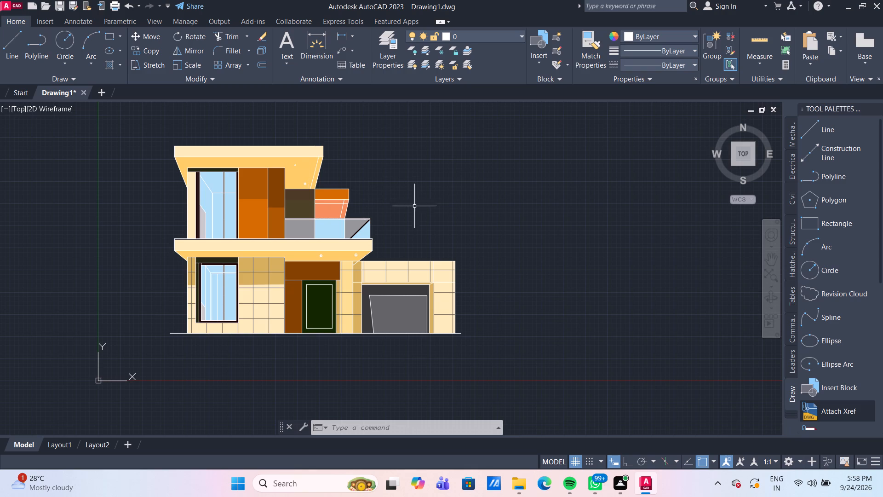
pyautogui.scroll(1, 268, 205)
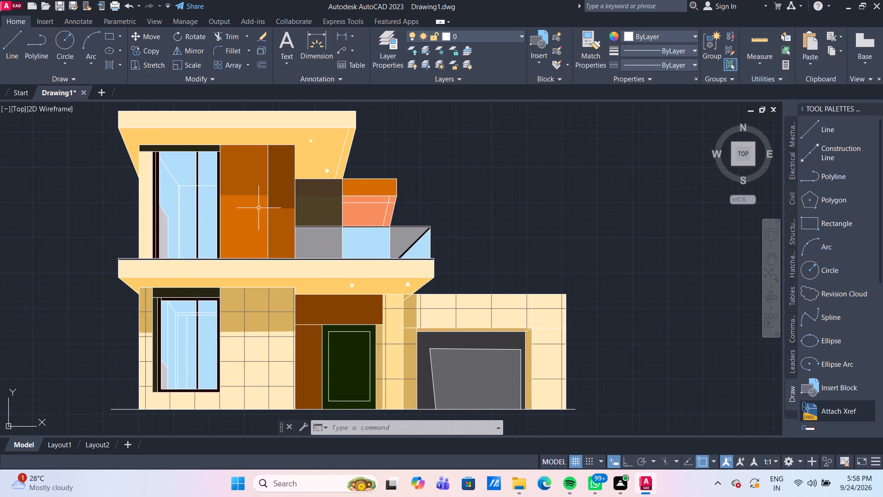
pyautogui.scroll(1, 258, 208)
pyautogui.moveTo(260, 200); pyautogui.dragTo(255, 169, button='middle')
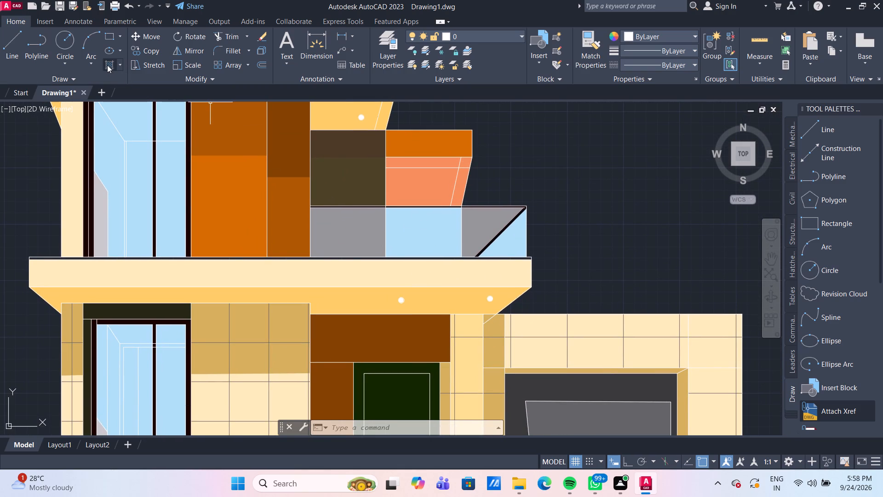
pyautogui.click(104, 65)
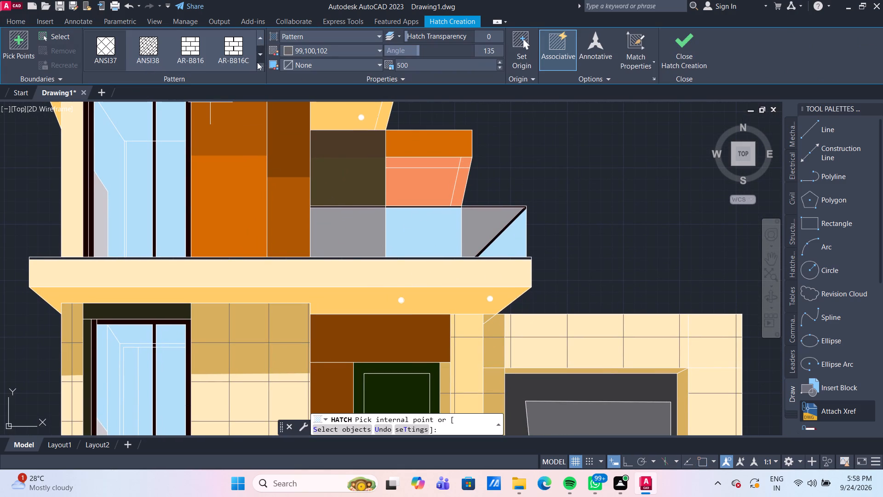
pyautogui.click(259, 57)
pyautogui.click(259, 57)
pyautogui.click(259, 57)
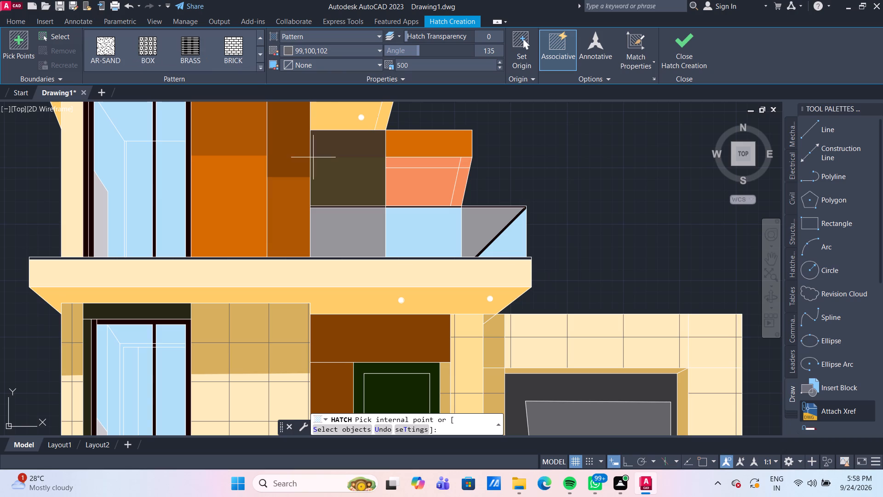
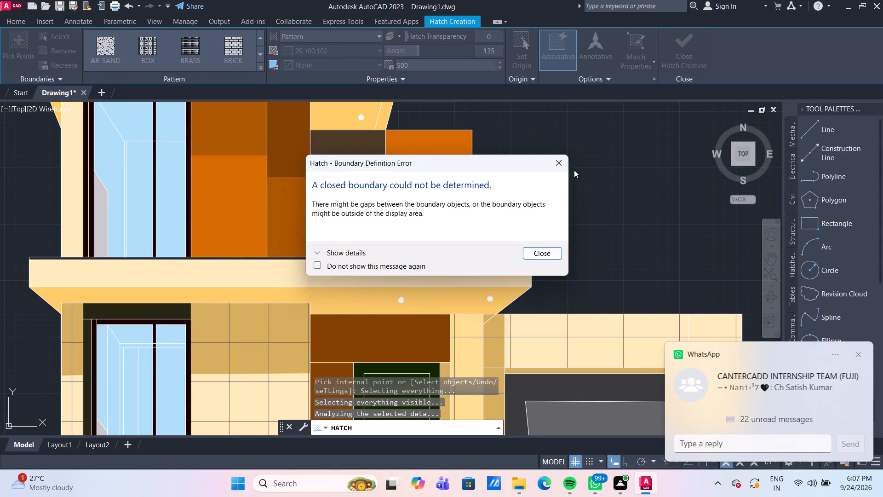
# Hatch the narrow cream wall strip beside the upper-floor window with ANSI37 in colour 99,100,102, angle 135, scale 500.
pyautogui.click(561, 161)
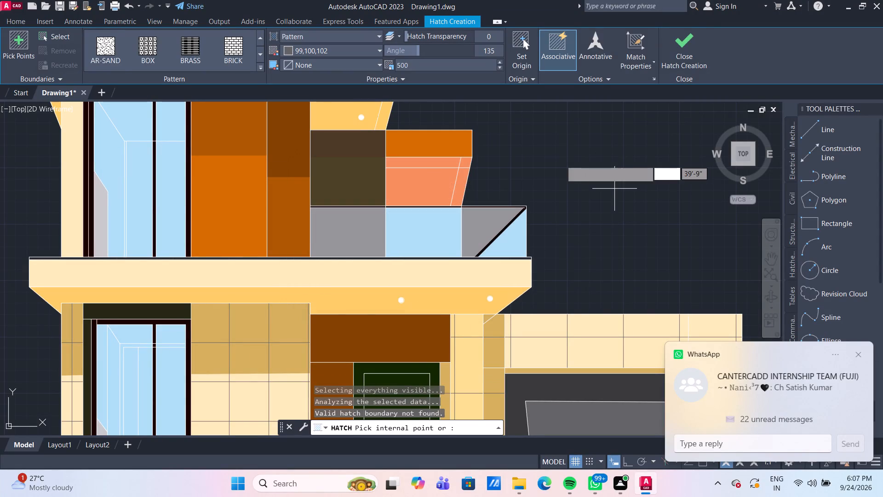
pyautogui.scroll(-2, 561, 157)
pyautogui.moveTo(558, 140); pyautogui.dragTo(492, 206, button='middle')
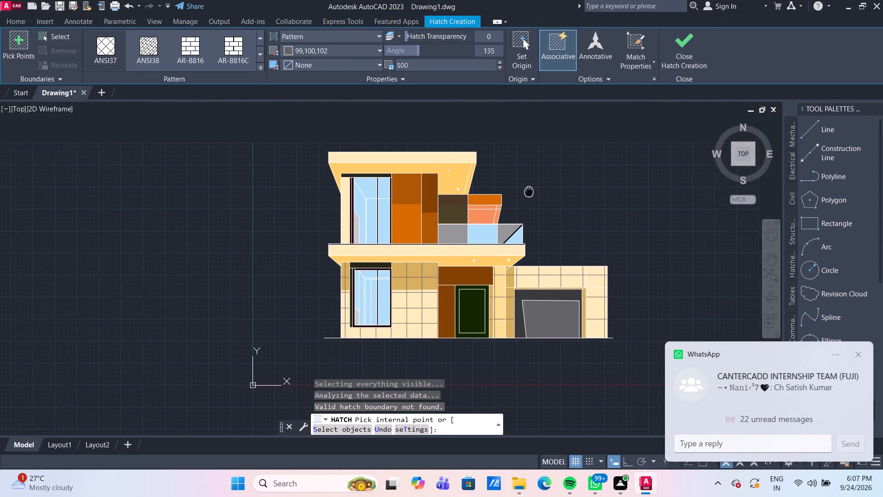
pyautogui.moveTo(492, 206); pyautogui.dragTo(439, 205, button='middle')
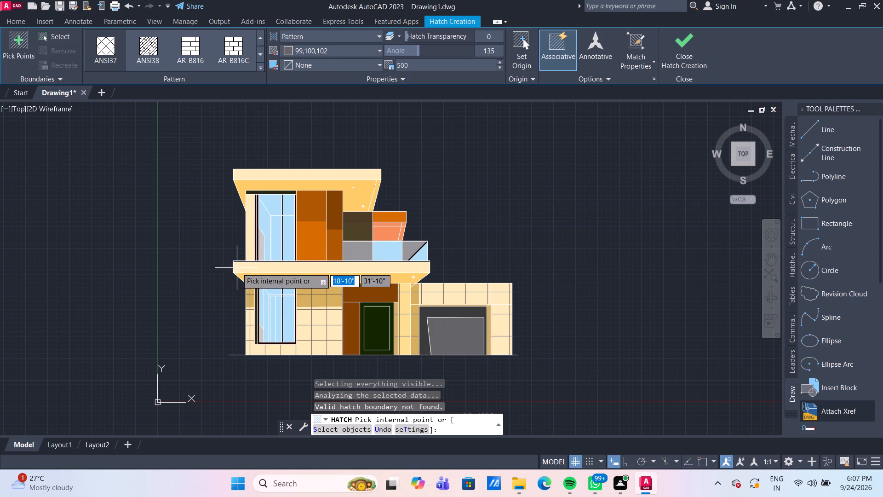
pyautogui.scroll(1, 242, 248)
pyautogui.click(253, 227)
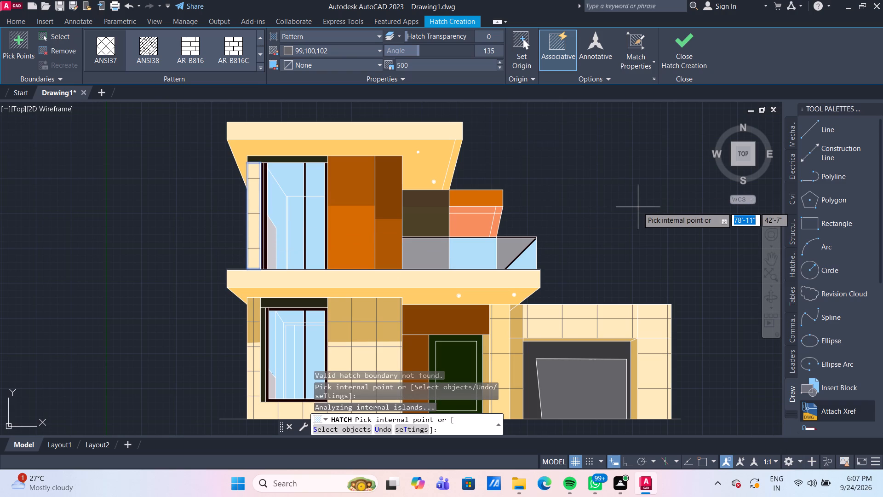
pyautogui.press('Return')
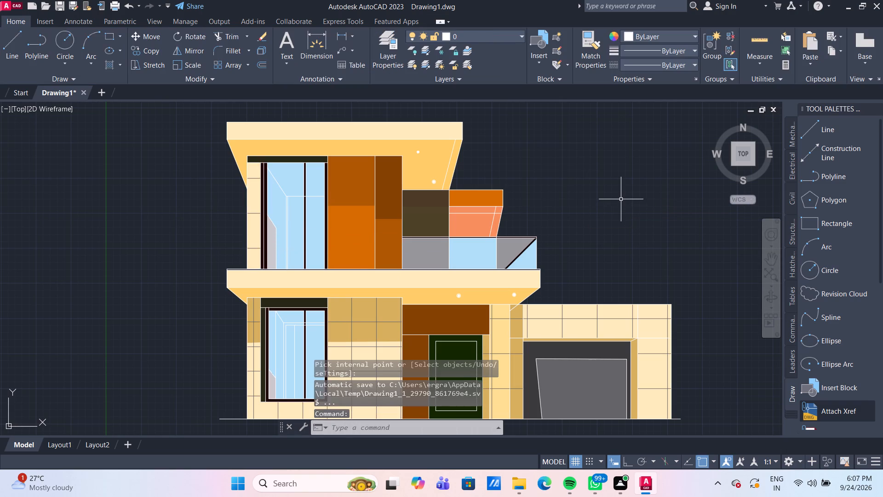
# Adjust the hatch scale of the upper-floor cream wall strip, trying 400 and 350 before setting 375.
pyautogui.click(254, 213)
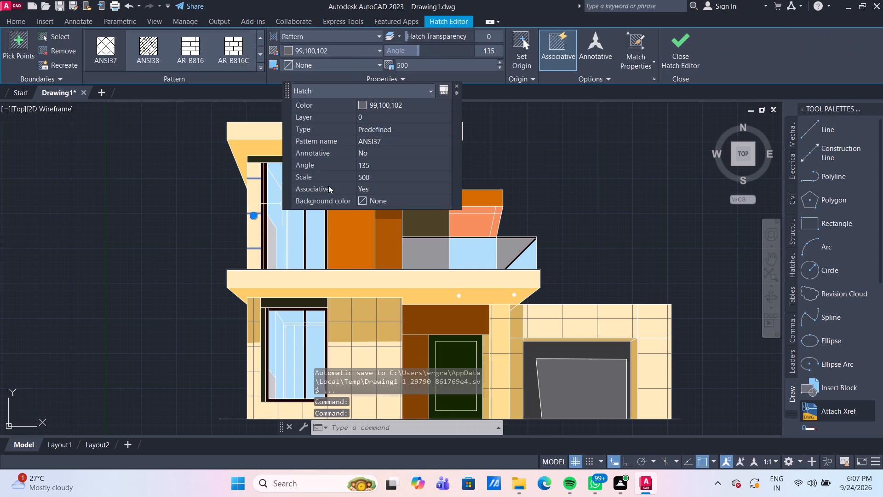
pyautogui.click(398, 174)
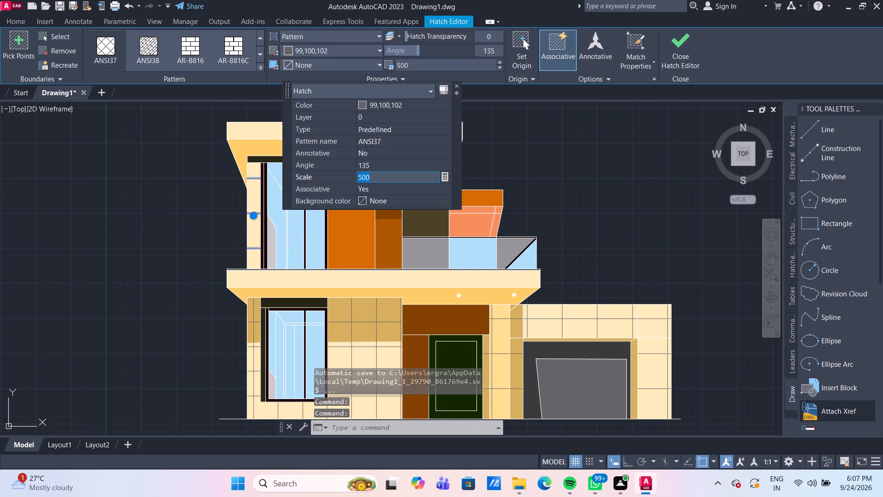
pyautogui.write('400')
pyautogui.press('Return')
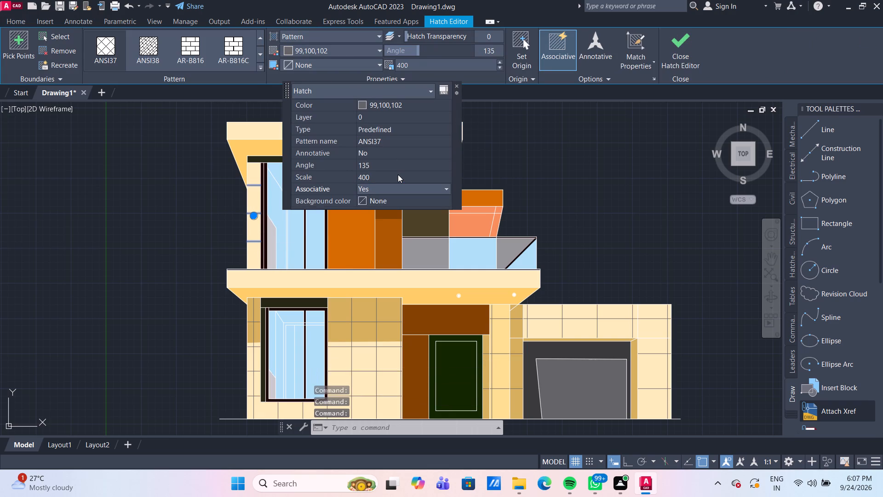
pyautogui.click(398, 174)
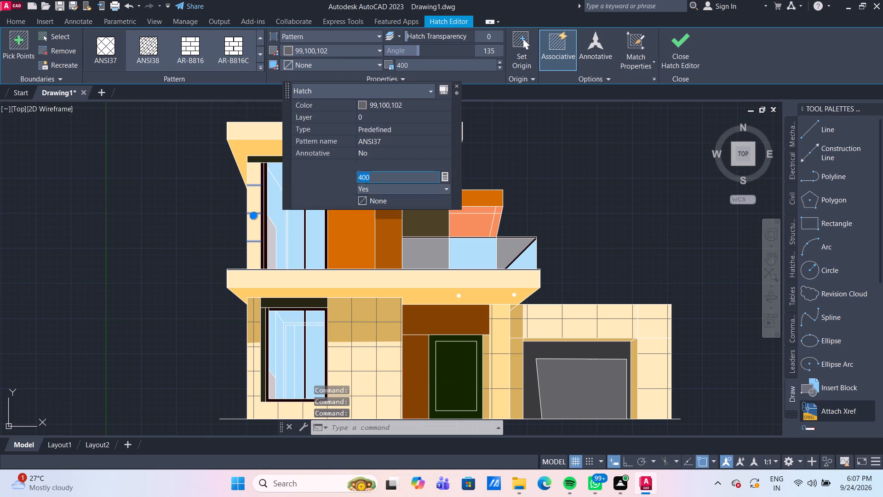
pyautogui.write('350')
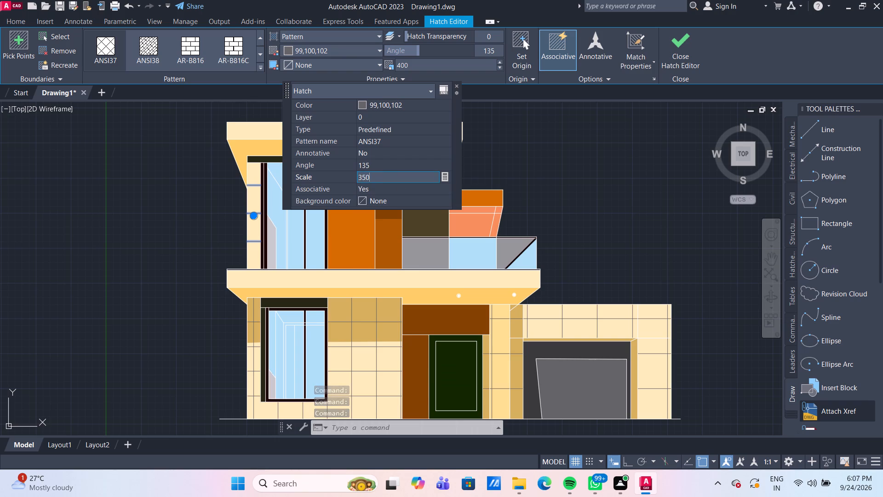
pyautogui.press('Return')
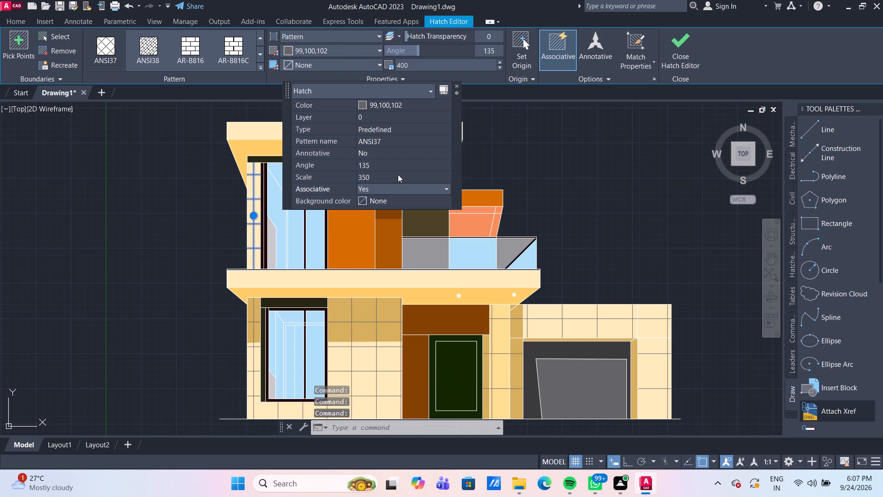
pyautogui.click(398, 174)
pyautogui.write('375')
pyautogui.press('Return')
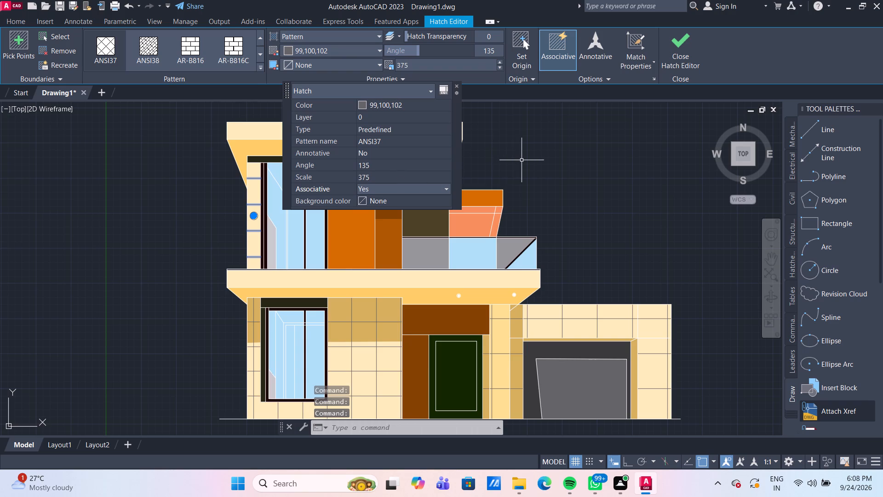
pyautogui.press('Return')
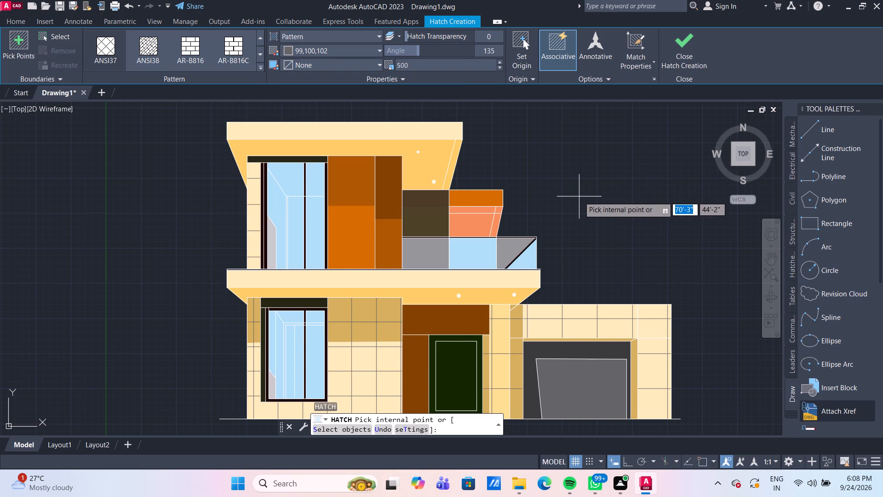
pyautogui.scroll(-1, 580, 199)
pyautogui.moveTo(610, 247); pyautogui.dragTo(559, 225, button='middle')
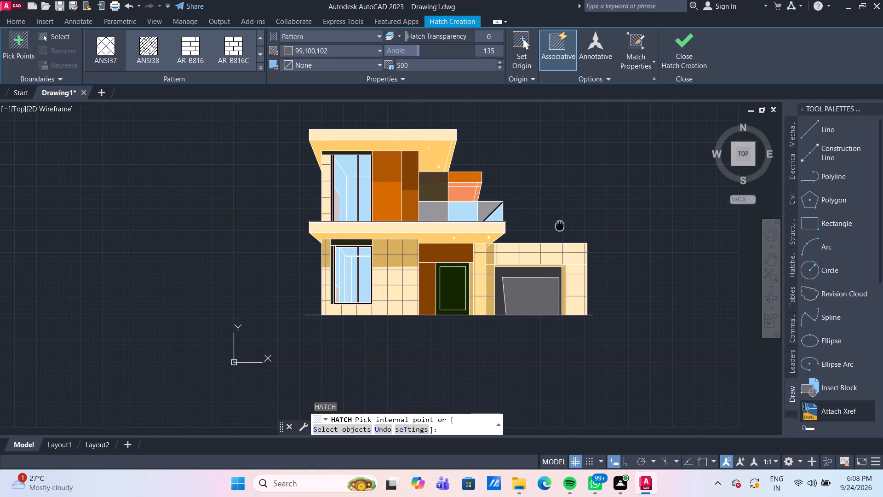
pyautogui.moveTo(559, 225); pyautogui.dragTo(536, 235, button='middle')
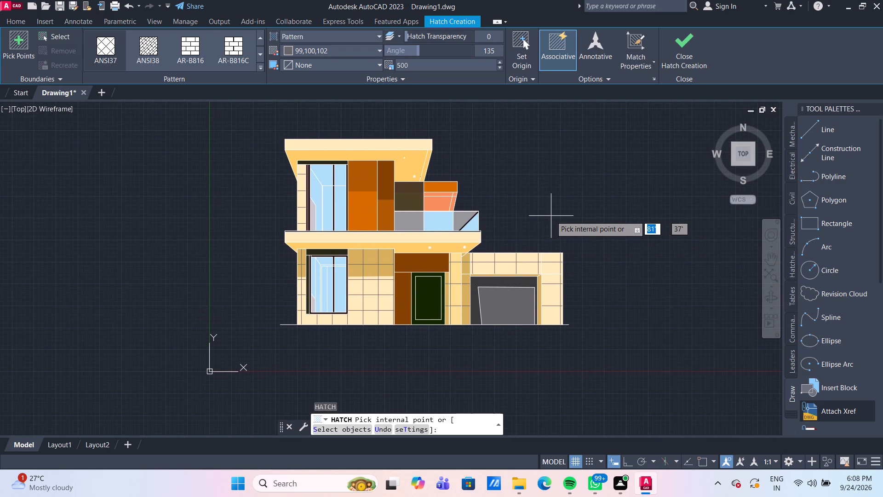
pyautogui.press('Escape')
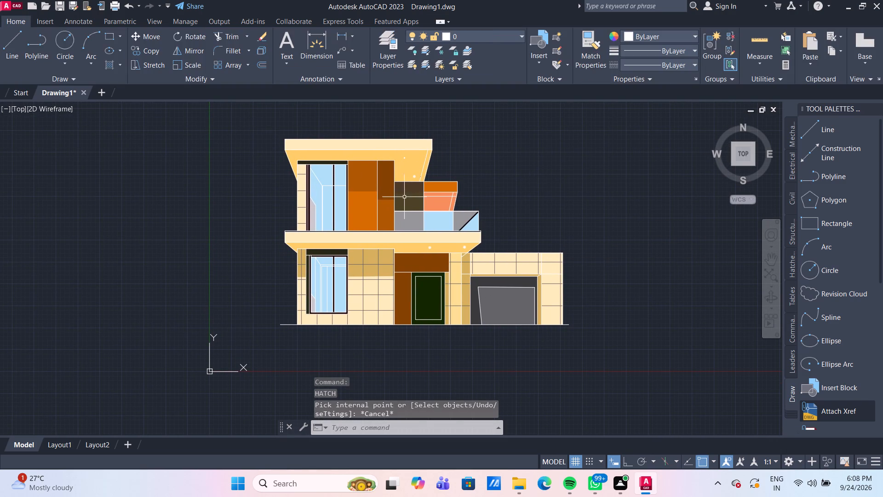
# Set up a new hatch with the ANSI31 pattern and the dark true colour 33,33,33.
pyautogui.scroll(1, 531, 224)
pyautogui.moveTo(523, 198); pyautogui.dragTo(534, 243, button='middle')
pyautogui.scroll(1, 377, 205)
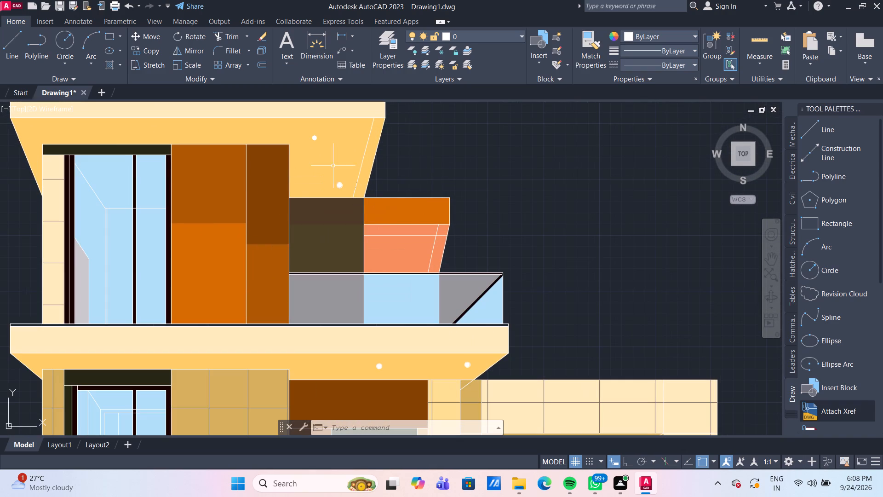
pyautogui.click(107, 68)
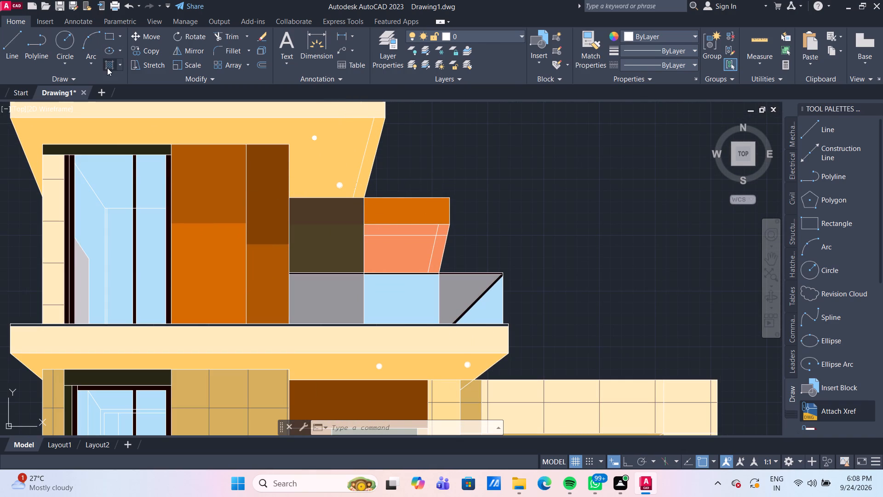
pyautogui.scroll(2, 248, 60)
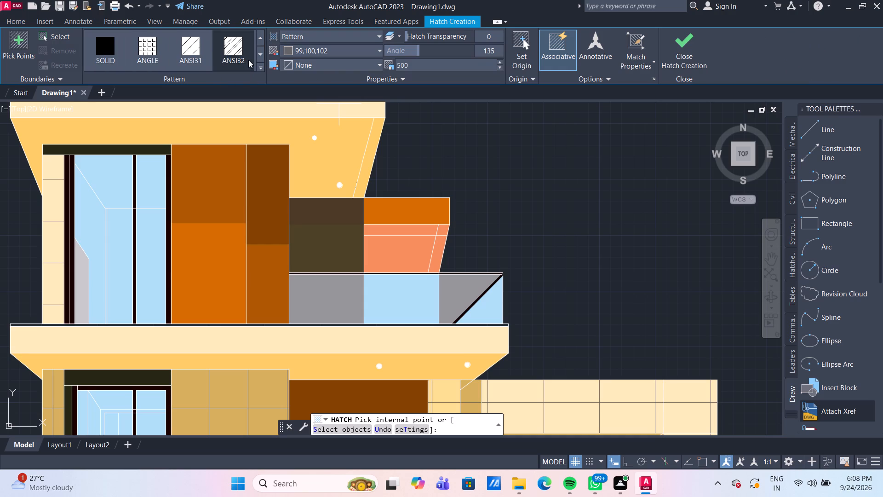
pyautogui.click(199, 51)
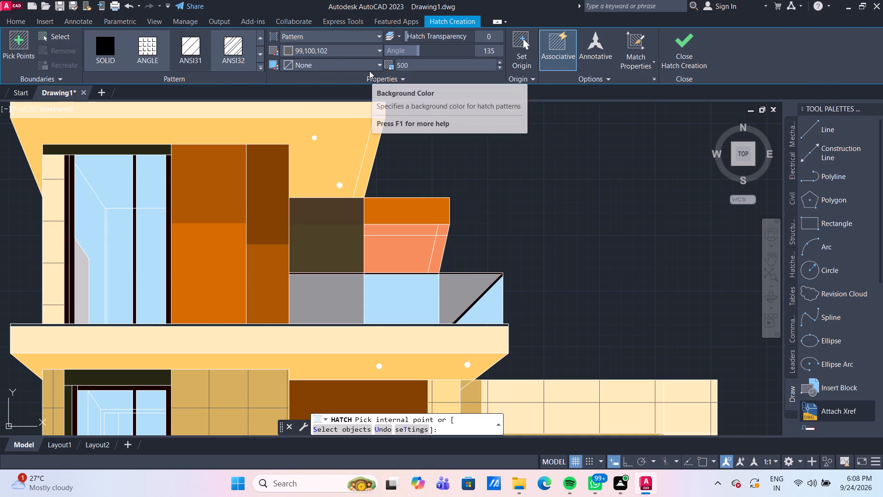
pyautogui.click(371, 52)
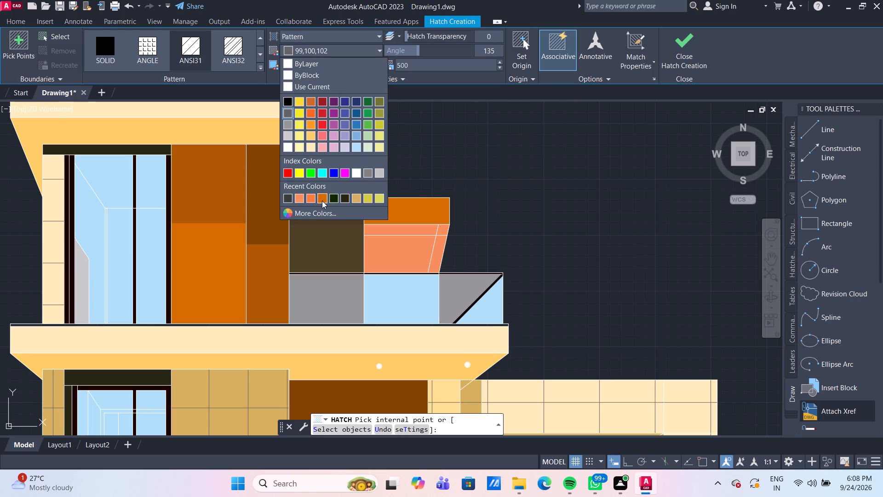
pyautogui.click(332, 213)
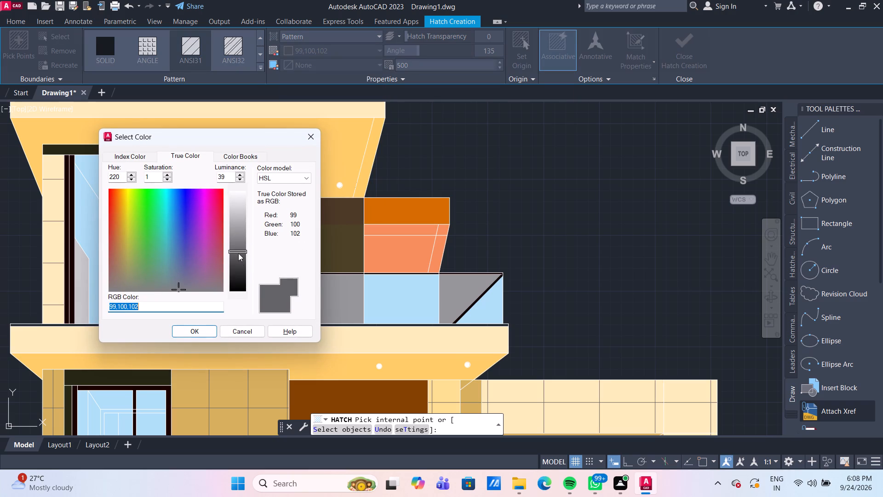
pyautogui.moveTo(238, 252); pyautogui.dragTo(244, 285)
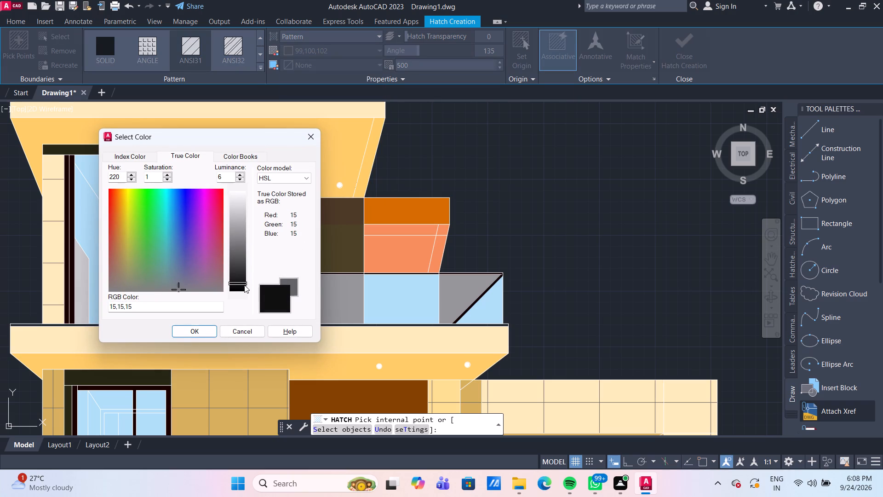
pyautogui.moveTo(244, 285); pyautogui.dragTo(241, 283)
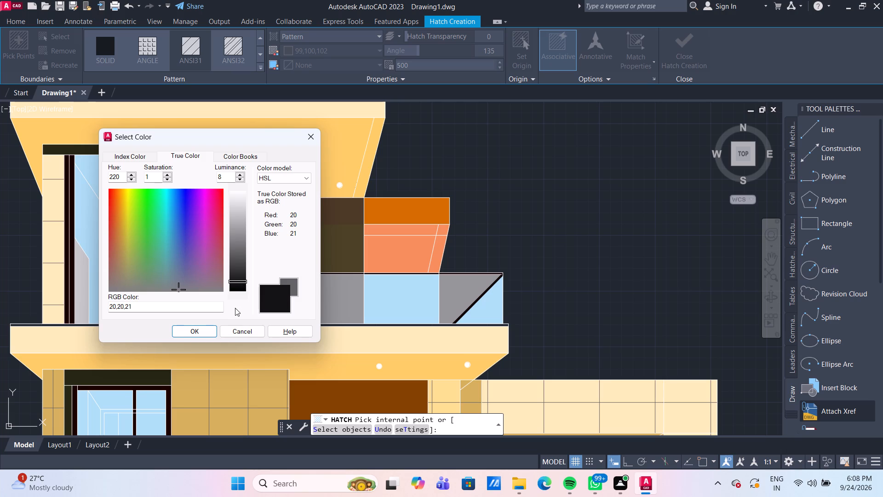
pyautogui.moveTo(242, 279); pyautogui.dragTo(241, 275)
pyautogui.click(240, 274)
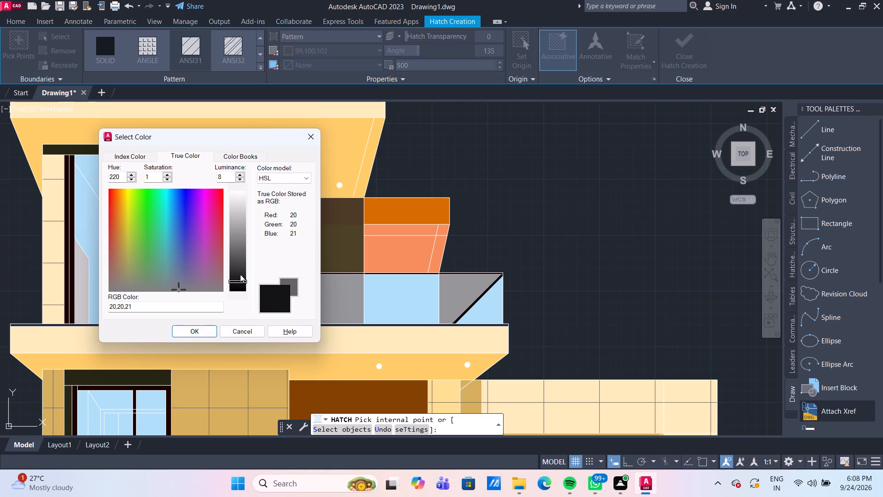
pyautogui.click(240, 274)
pyautogui.moveTo(240, 274); pyautogui.dragTo(235, 254)
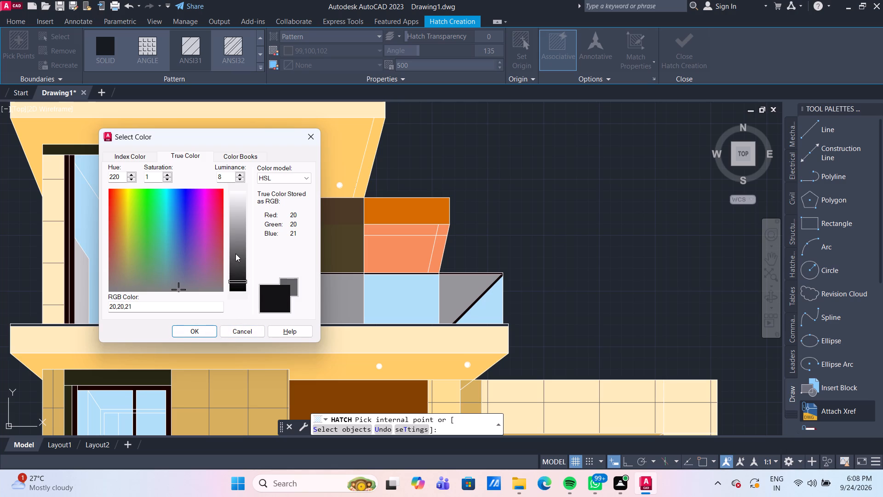
pyautogui.click(236, 255)
pyautogui.moveTo(236, 253); pyautogui.dragTo(238, 260)
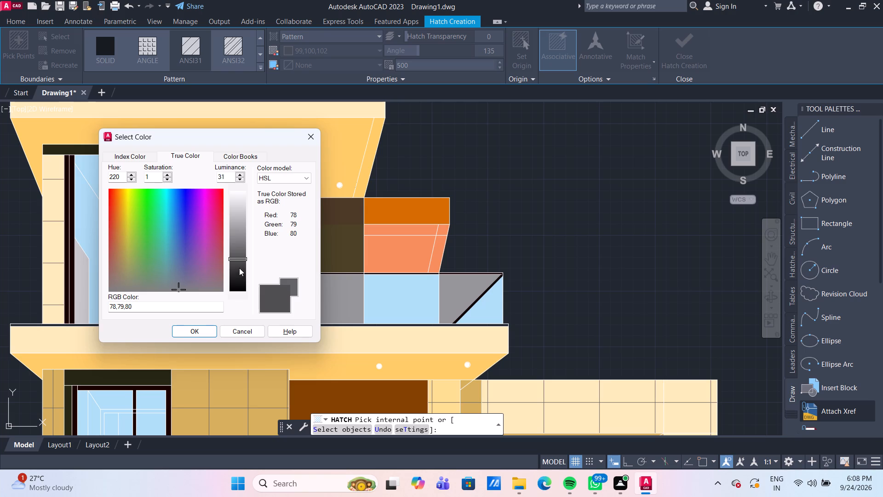
pyautogui.click(240, 272)
pyautogui.click(241, 276)
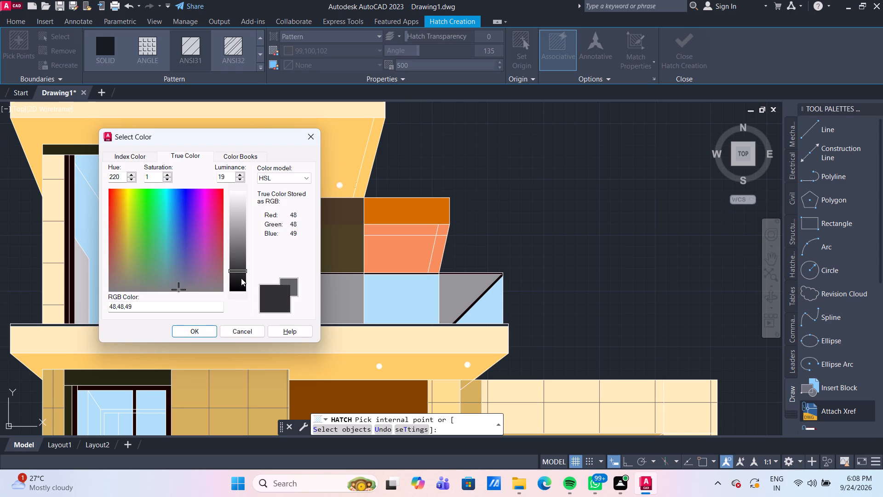
pyautogui.click(240, 277)
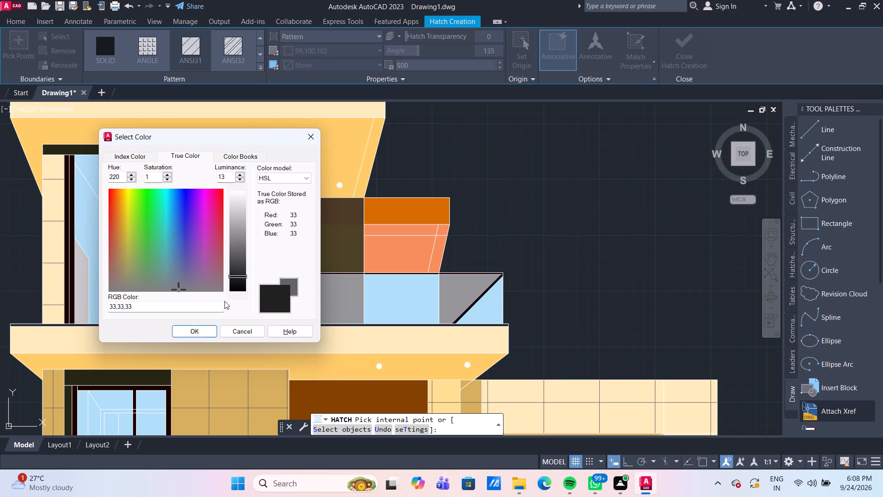
pyautogui.click(202, 331)
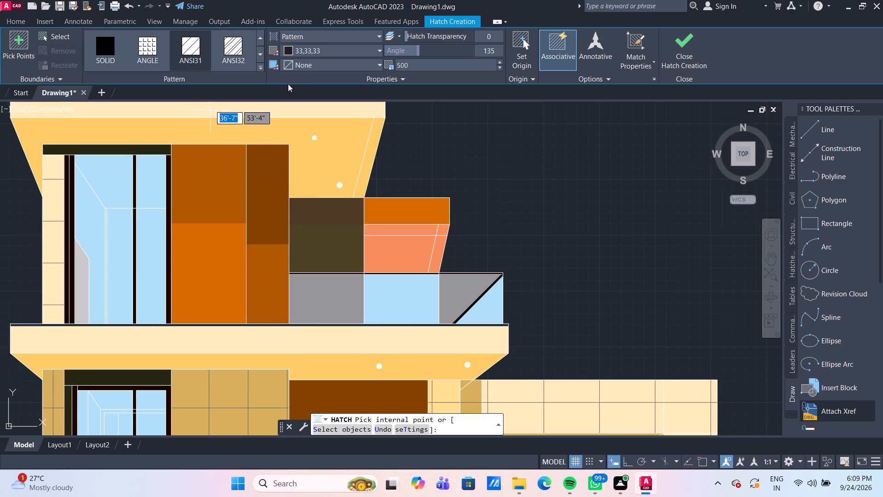
# Hatch the two stacked orange cladding panels beside the upper-floor window and set the hatch scale to 100.
pyautogui.click(219, 180)
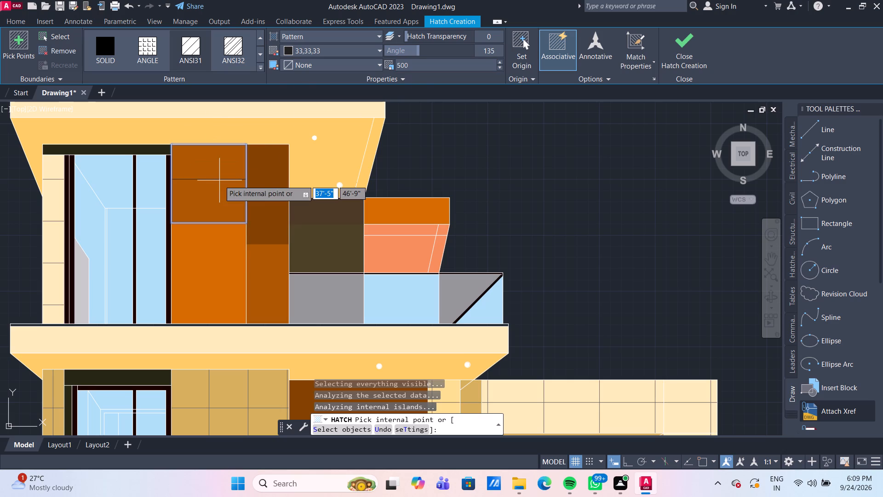
pyautogui.click(216, 262)
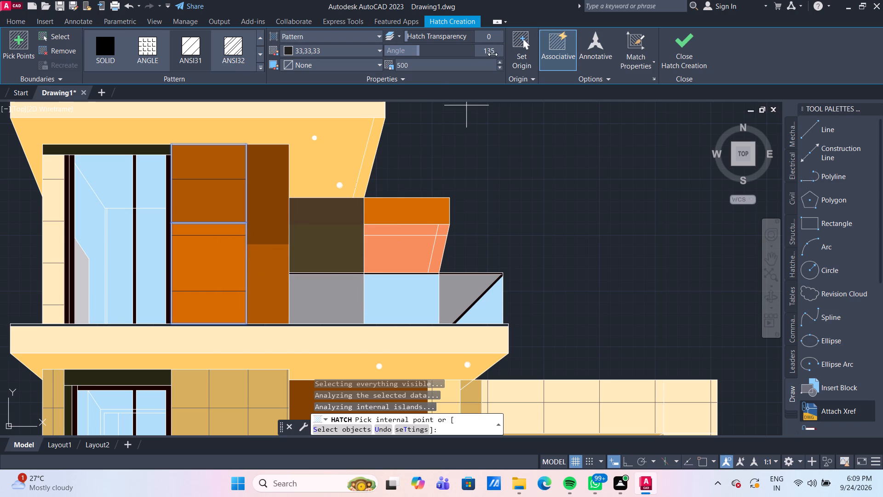
pyautogui.click(472, 66)
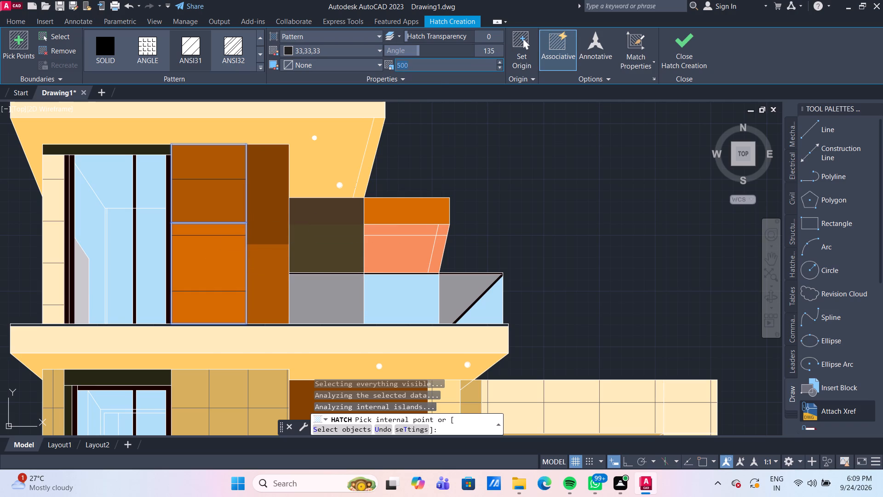
pyautogui.write('100')
pyautogui.press('Return')
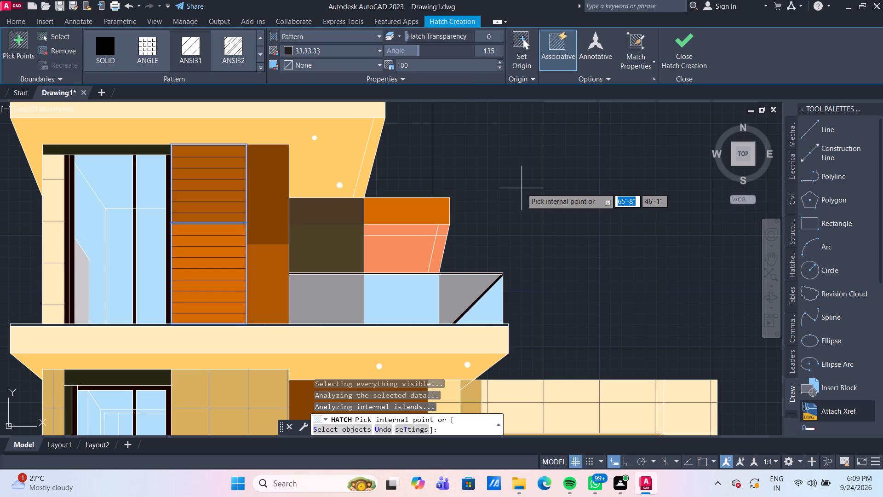
# Add the brown panel above the entrance door to the same cladding-line hatch.
pyautogui.scroll(-1, 520, 211)
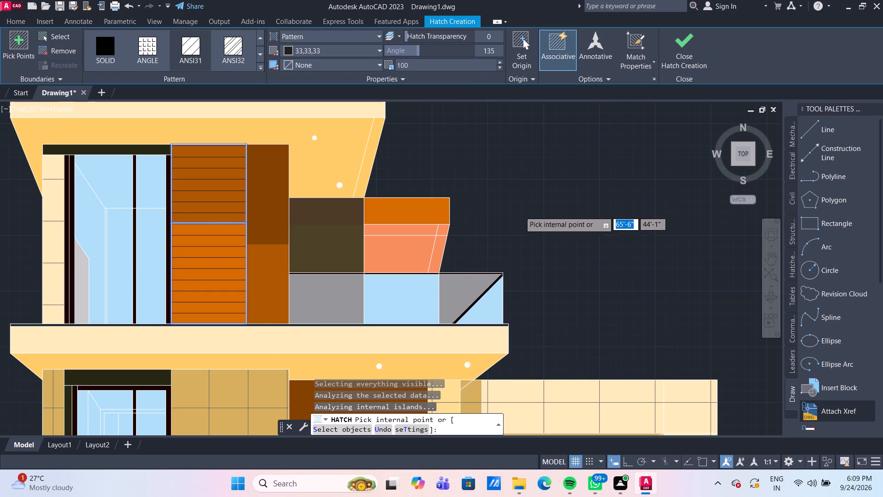
pyautogui.moveTo(518, 212); pyautogui.dragTo(476, 112, button='middle')
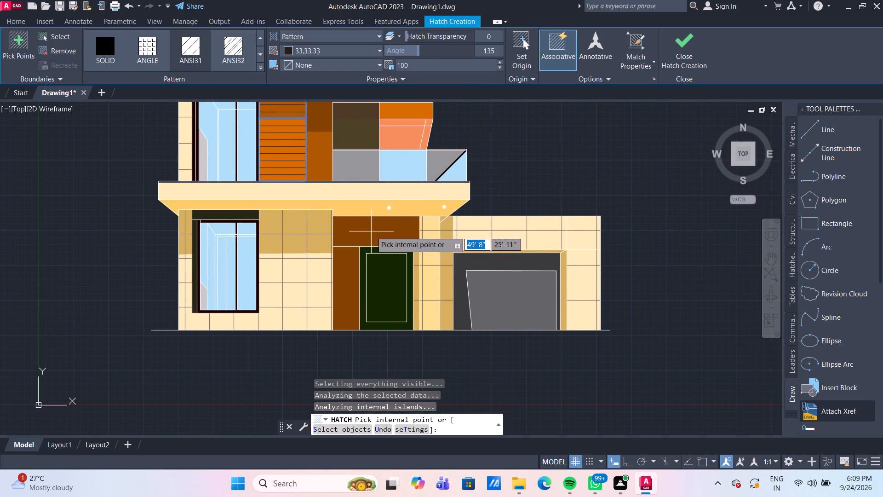
pyautogui.click(371, 231)
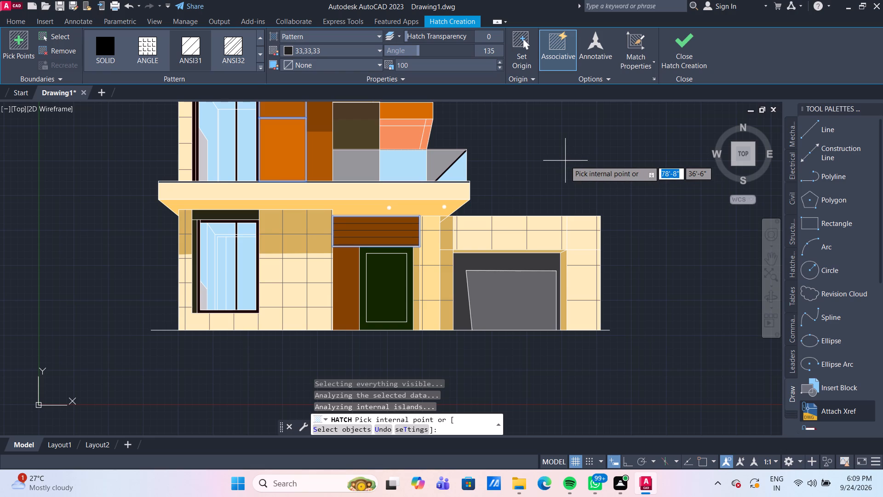
pyautogui.press('Escape')
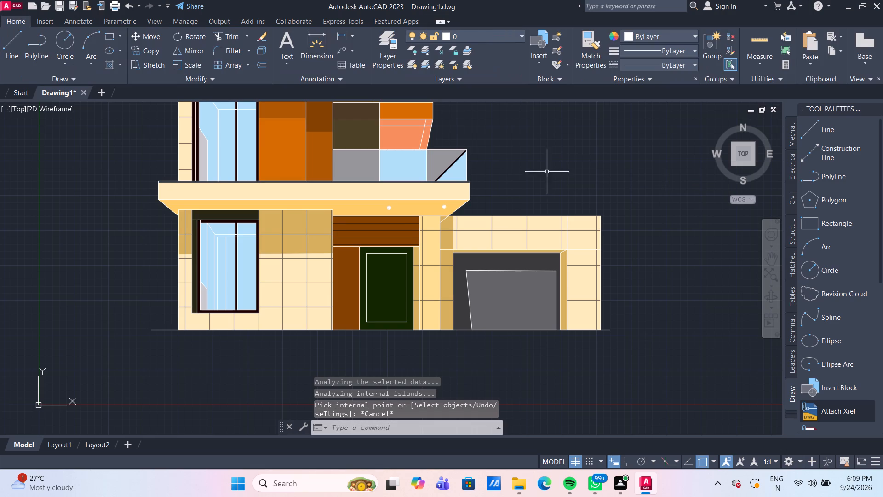
# Hatch the two orange panels beside the upper-floor window again with ANSI31 in colour 33,33,33, angle 135, scale 100.
pyautogui.moveTo(527, 135); pyautogui.dragTo(511, 209, button='middle')
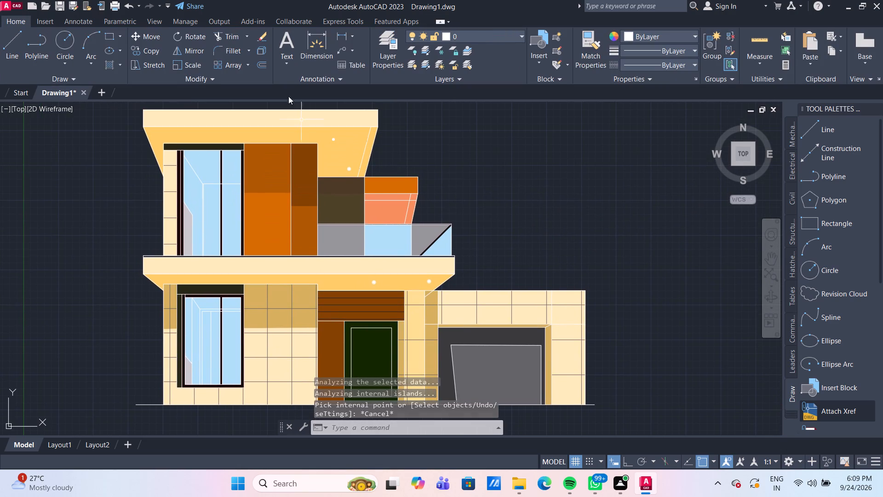
pyautogui.click(111, 65)
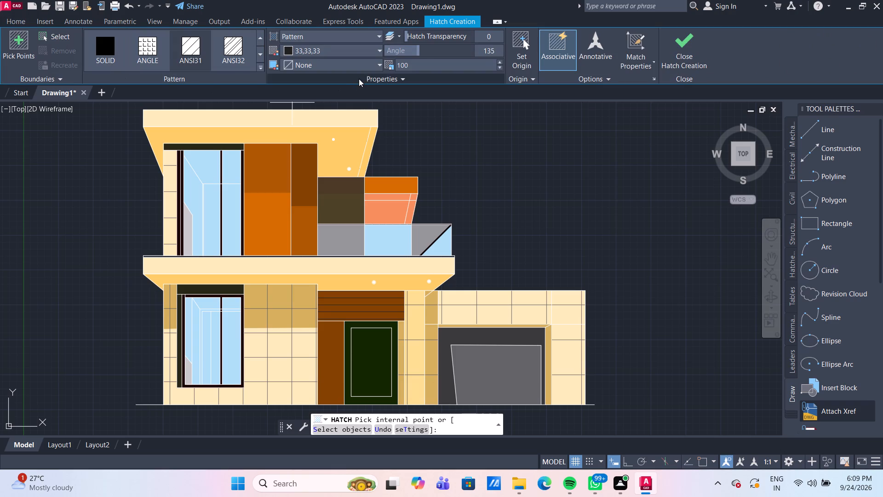
pyautogui.click(278, 182)
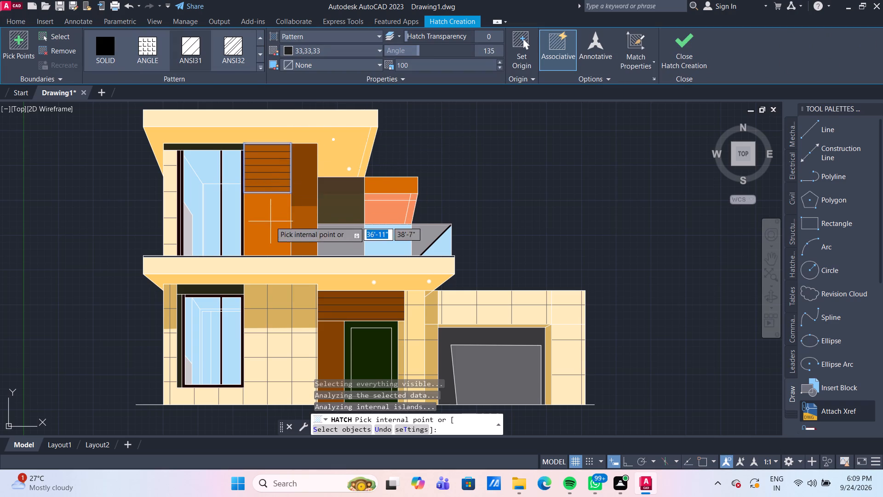
pyautogui.click(270, 222)
pyautogui.press('Return')
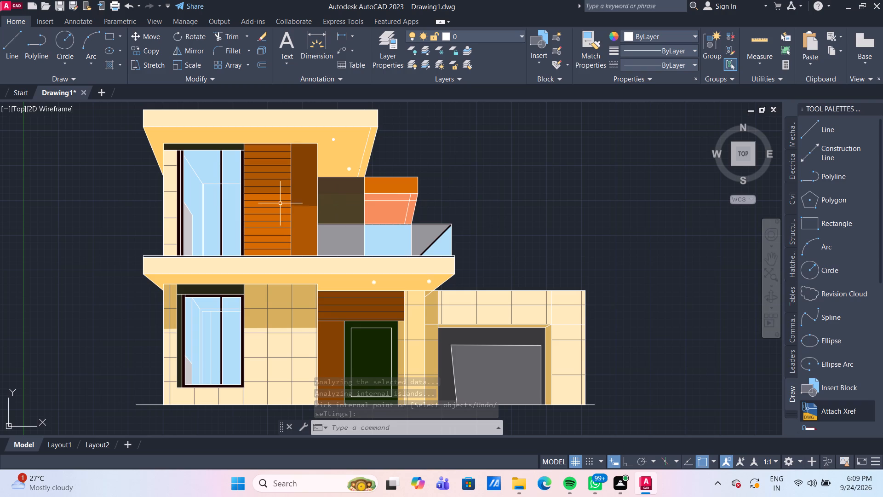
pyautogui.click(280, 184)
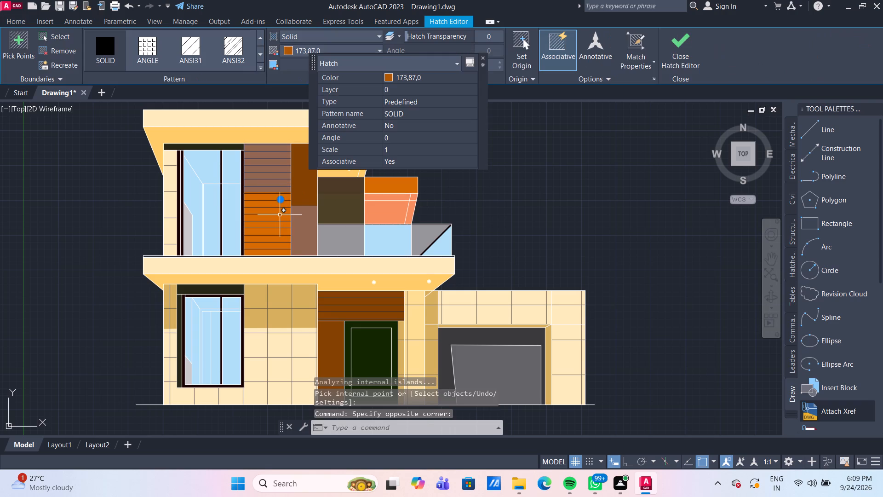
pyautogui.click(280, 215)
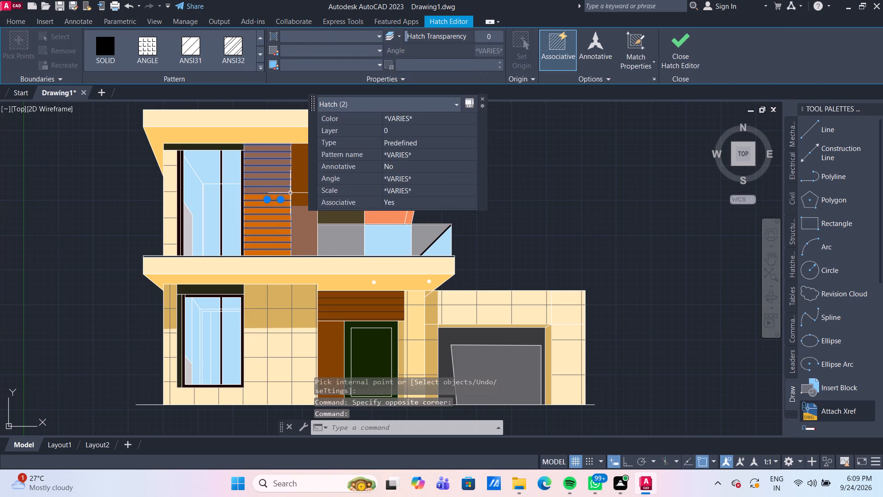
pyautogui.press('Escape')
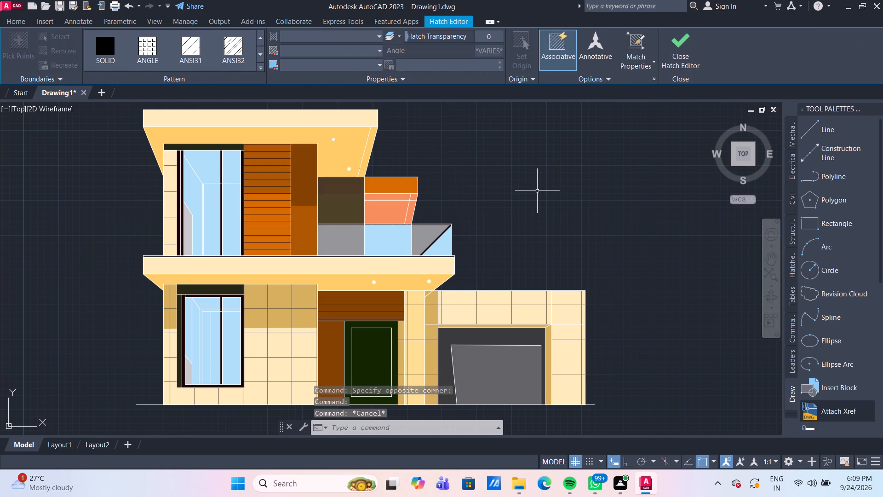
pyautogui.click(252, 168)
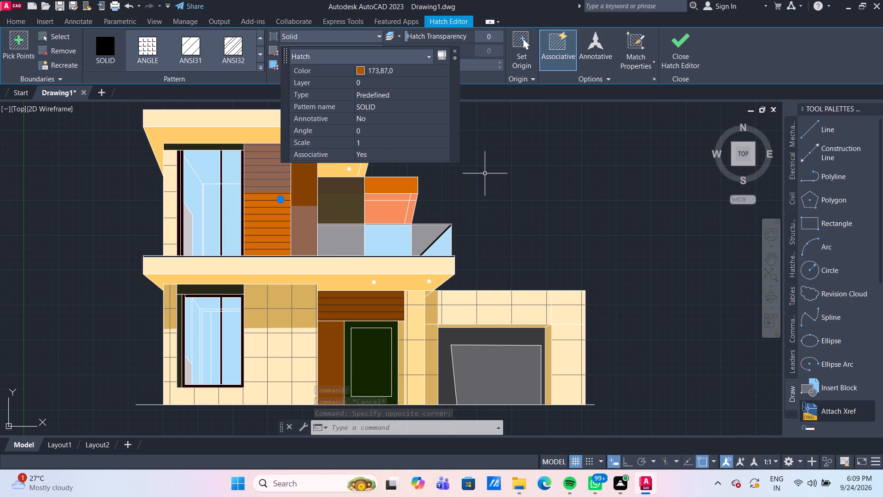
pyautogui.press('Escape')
# Set the scale of the ANSI31 line hatch on the orange panels beside the upper-floor window to 75.
pyautogui.scroll(2, 276, 190)
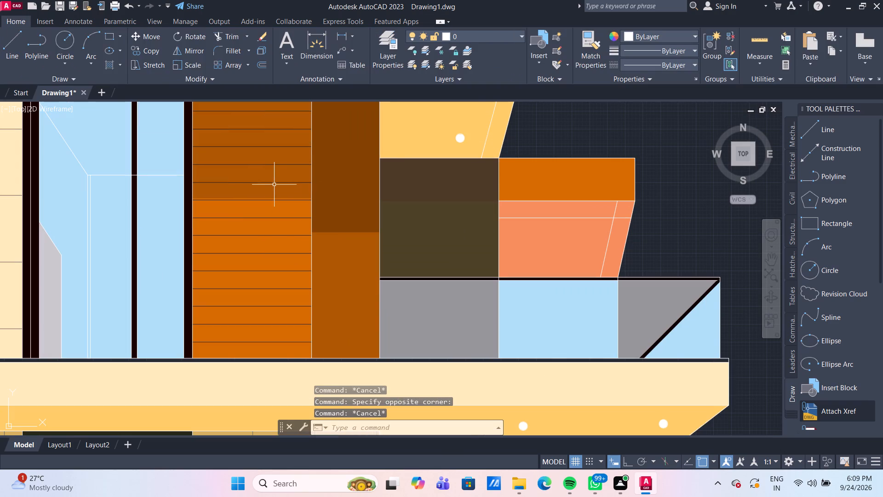
pyautogui.click(272, 182)
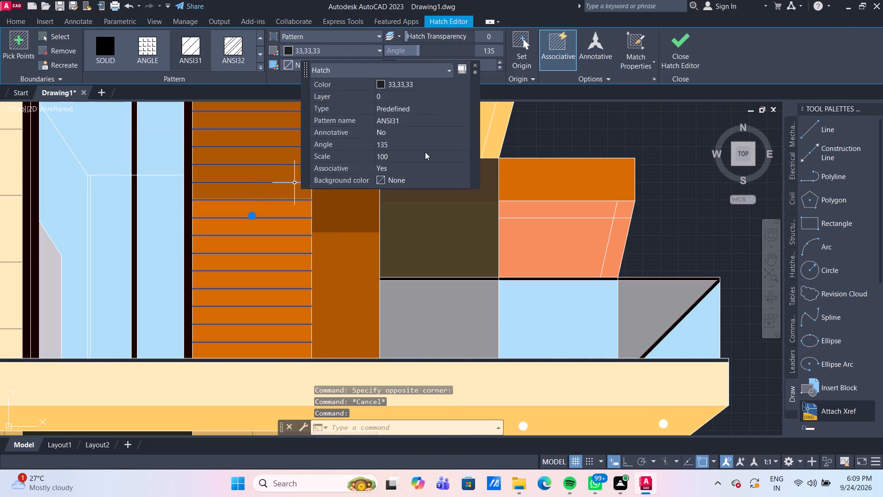
pyautogui.click(425, 152)
pyautogui.write('75')
pyautogui.press('Return')
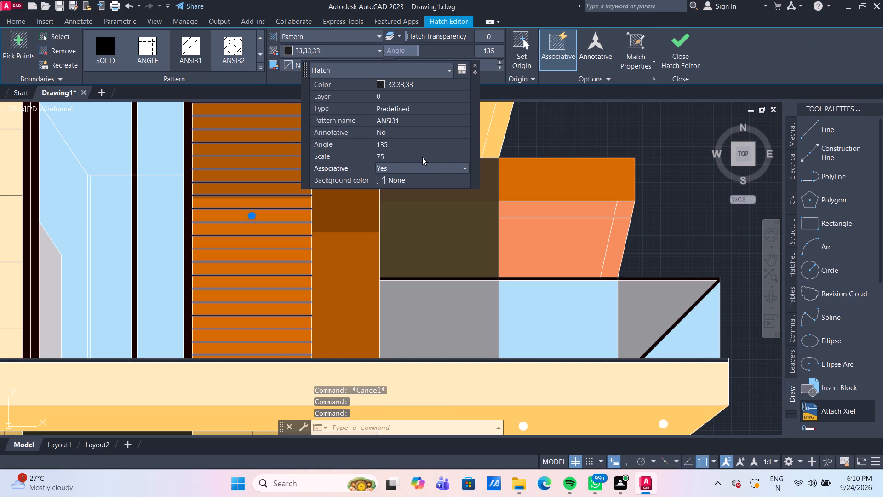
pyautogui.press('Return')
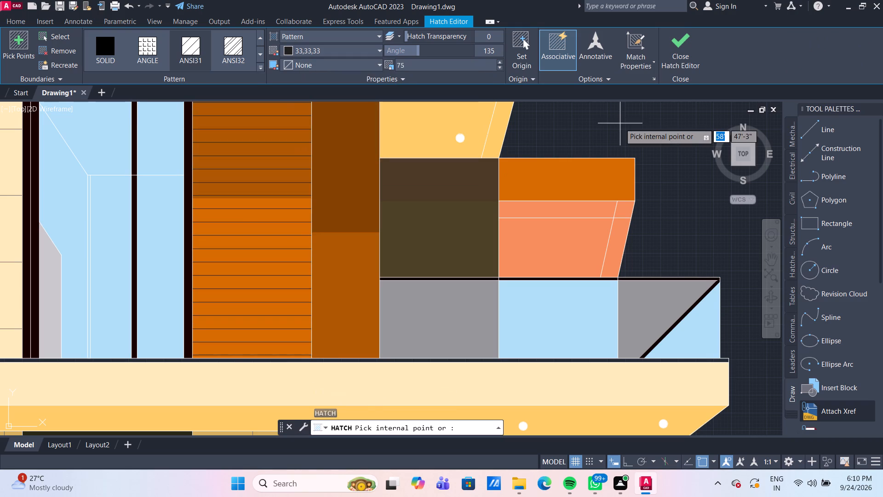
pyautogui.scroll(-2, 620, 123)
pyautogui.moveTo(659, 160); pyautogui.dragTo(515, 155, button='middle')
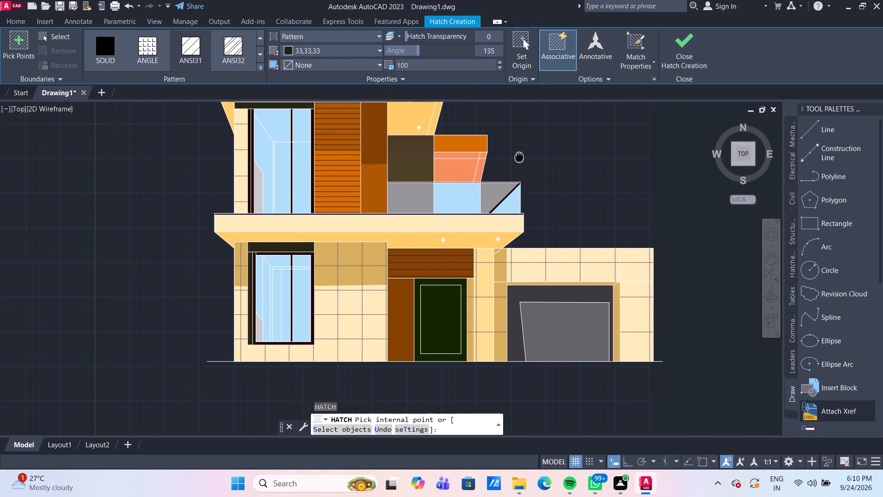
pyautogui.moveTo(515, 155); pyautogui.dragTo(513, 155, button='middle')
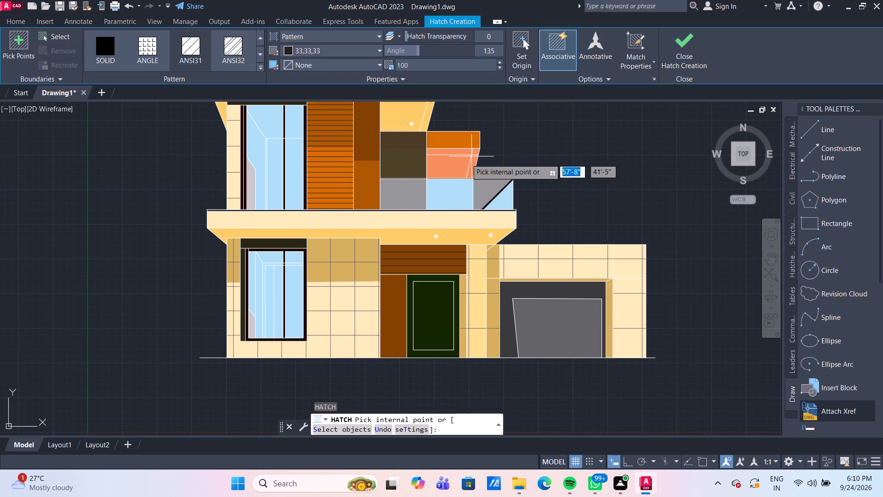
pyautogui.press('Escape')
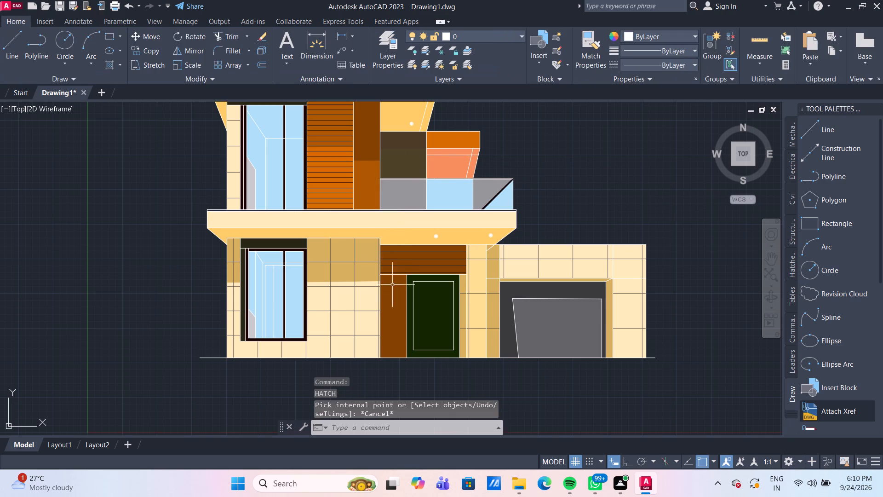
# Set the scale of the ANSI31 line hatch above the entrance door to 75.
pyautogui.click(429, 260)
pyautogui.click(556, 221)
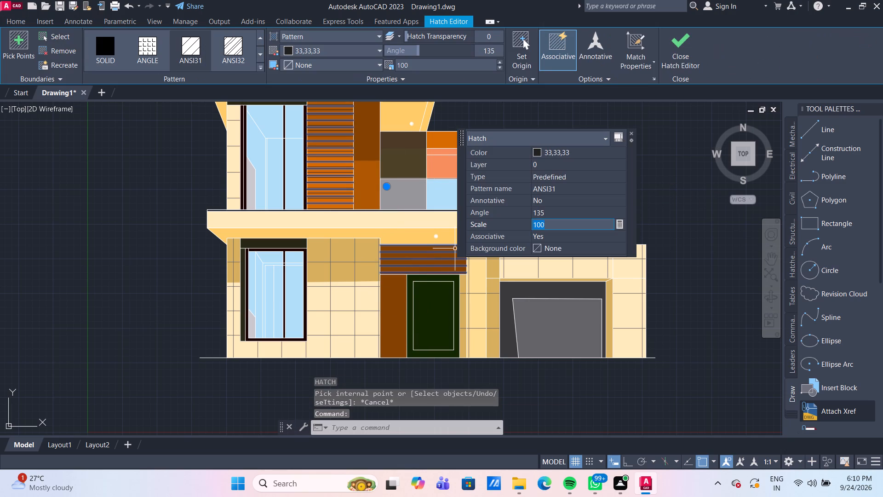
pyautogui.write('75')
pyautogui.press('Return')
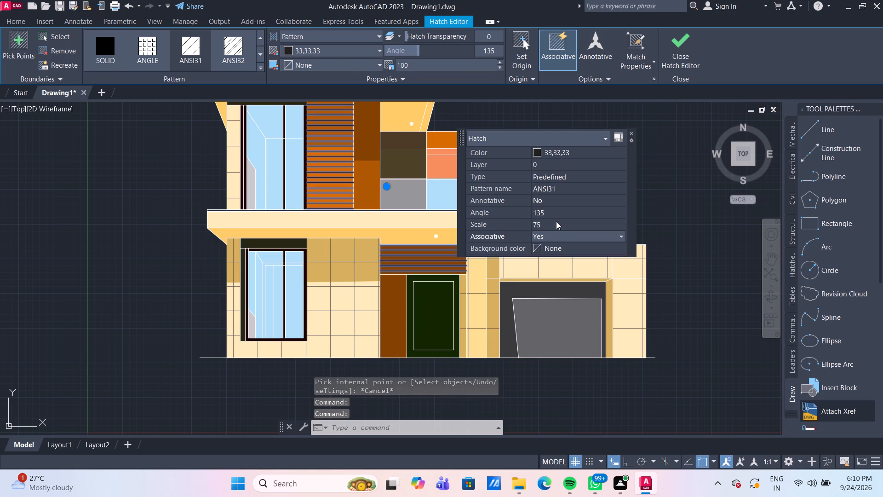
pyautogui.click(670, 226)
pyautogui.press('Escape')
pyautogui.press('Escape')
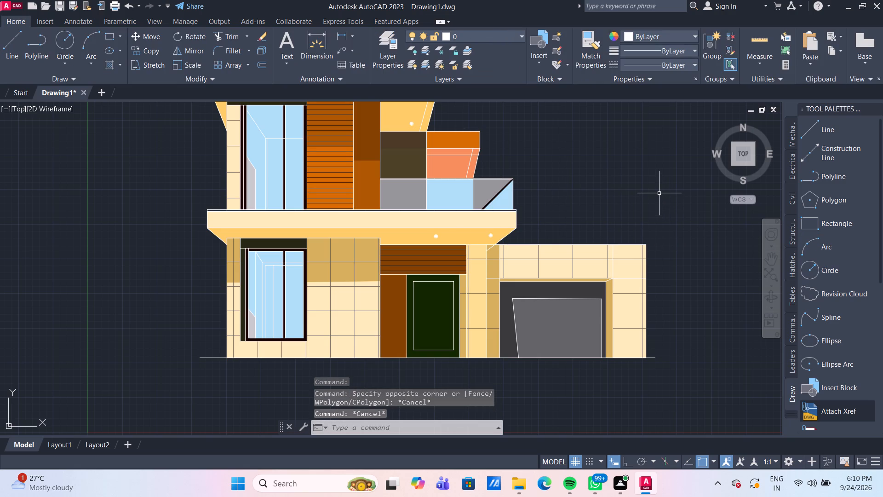
# Set the scale of the ANSI31 line hatch above the entrance door to 60.
pyautogui.moveTo(623, 187); pyautogui.dragTo(588, 225, button='middle')
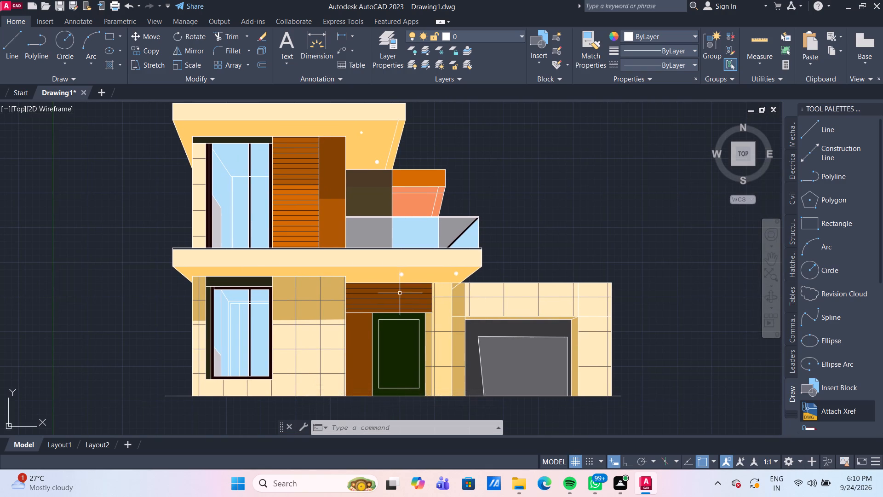
pyautogui.click(398, 294)
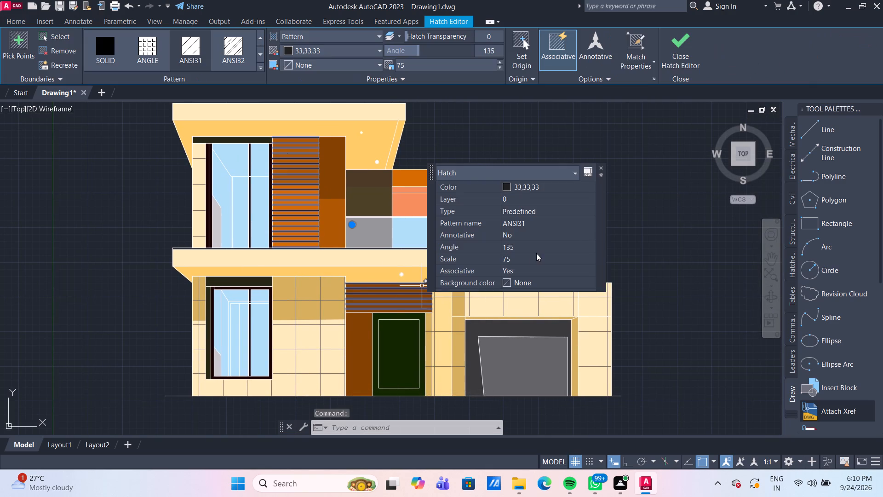
pyautogui.click(532, 257)
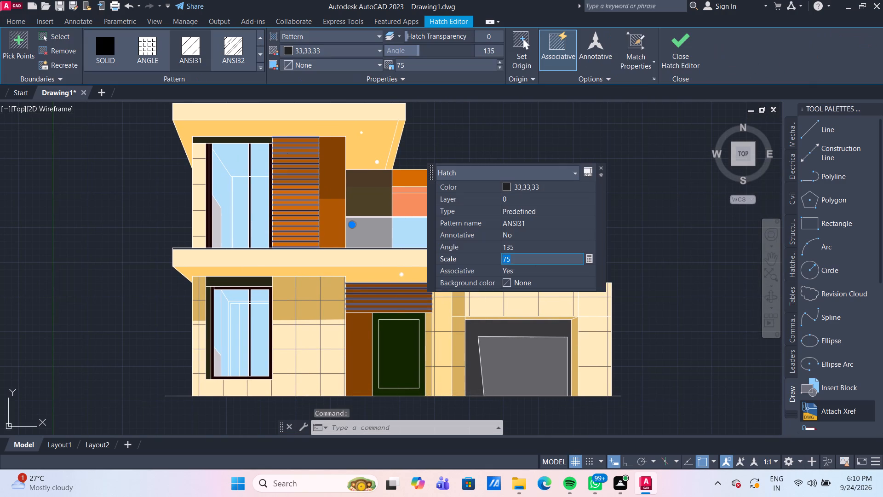
pyautogui.write('60')
pyautogui.press('Return')
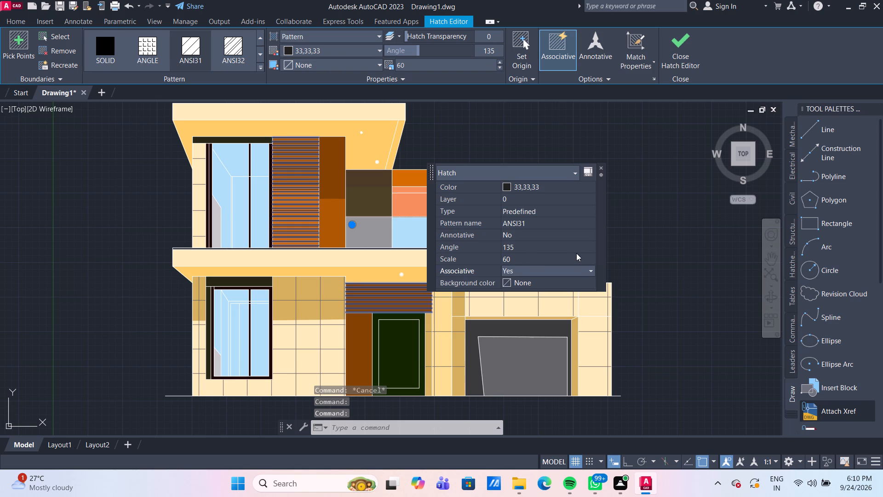
pyautogui.press('Escape')
pyautogui.press('Escape')
pyautogui.press('Escape')
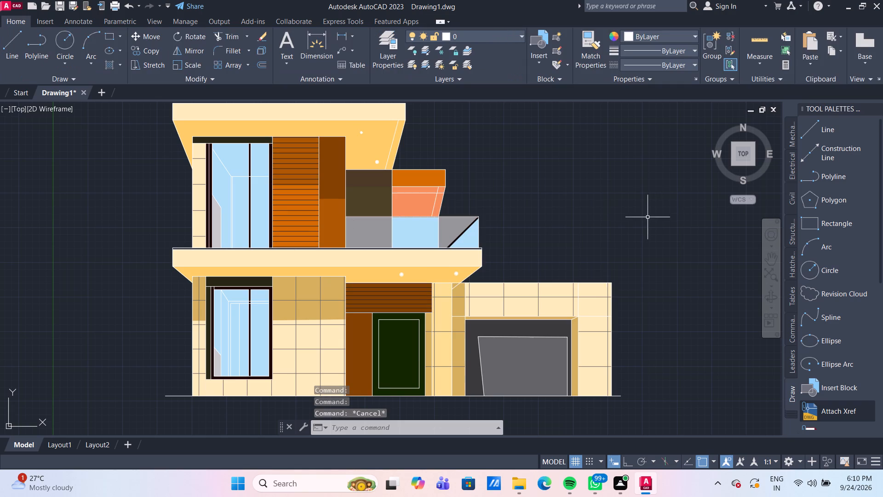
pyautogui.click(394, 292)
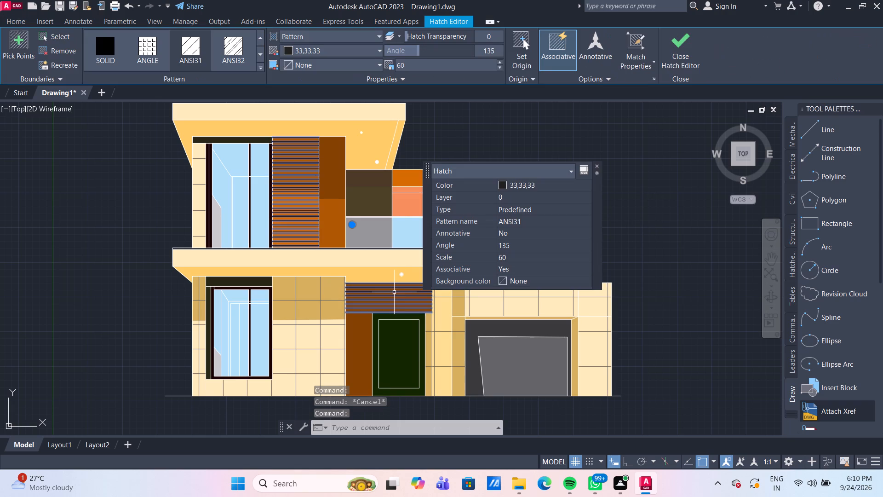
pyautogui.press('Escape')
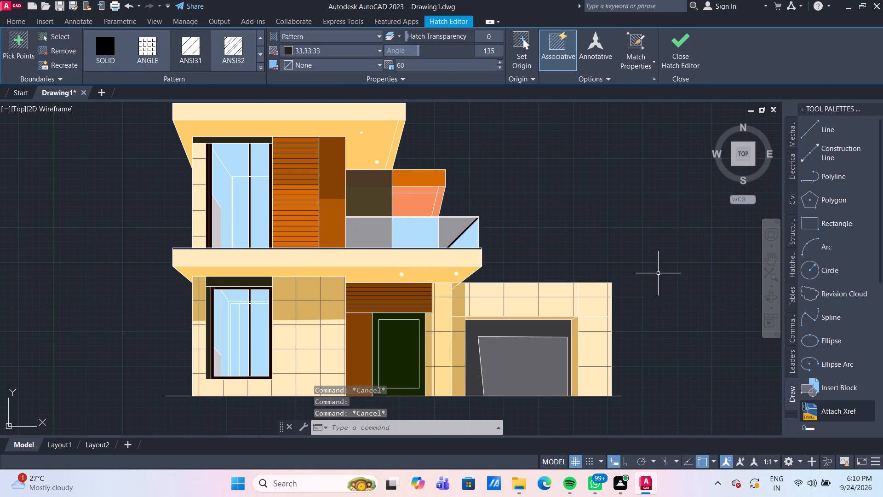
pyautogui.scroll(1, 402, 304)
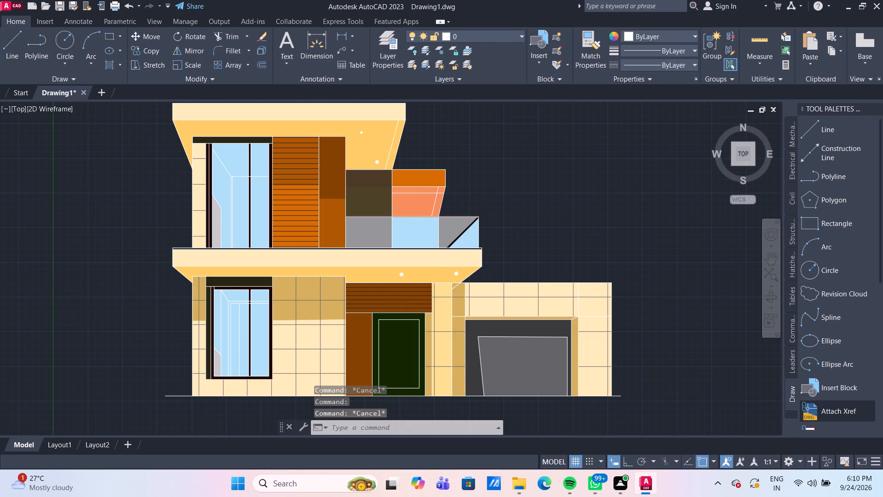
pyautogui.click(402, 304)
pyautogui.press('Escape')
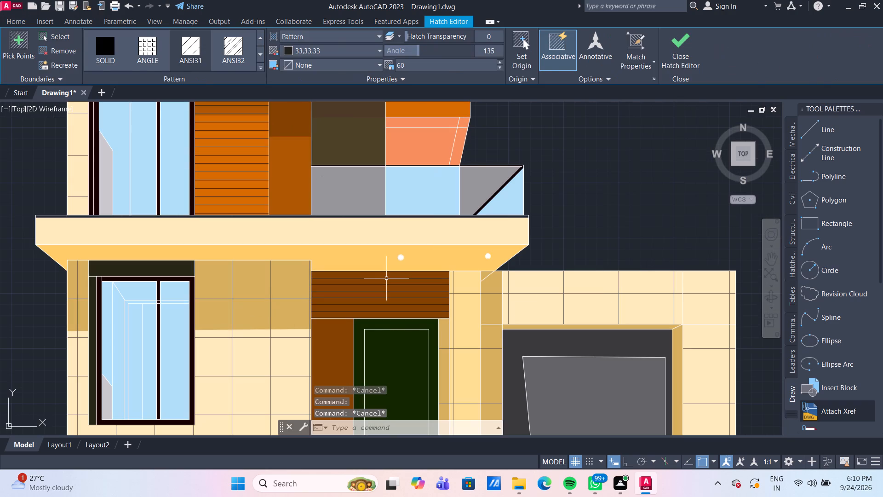
# Hatch the two narrow brown panels at the balcony side of the upper-floor cladding with ANSI31, colour 33,33,33, angle 45, scale 100.
pyautogui.moveTo(588, 168); pyautogui.dragTo(604, 176, button='middle')
pyautogui.scroll(-1, 604, 175)
pyautogui.moveTo(604, 176); pyautogui.dragTo(502, 214, button='middle')
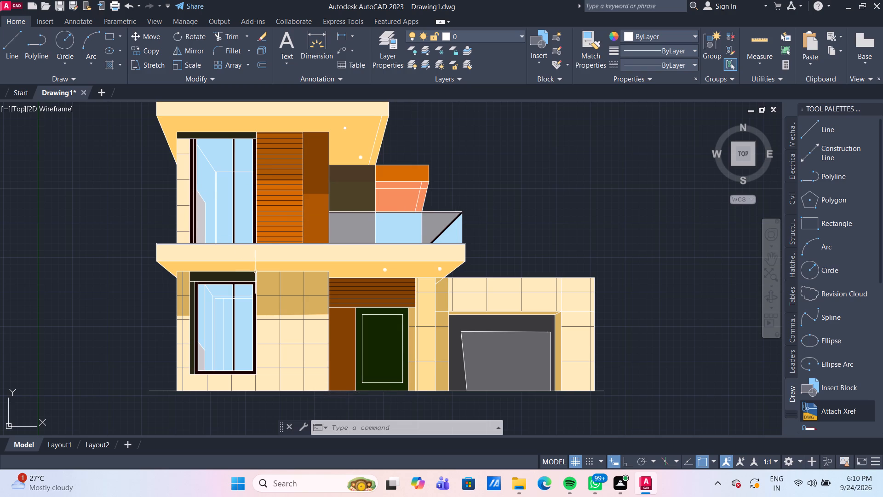
pyautogui.click(113, 68)
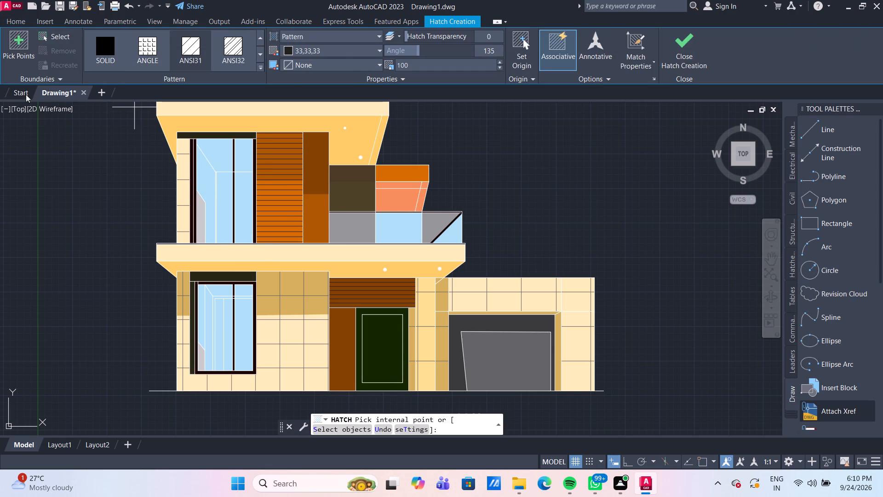
pyautogui.press('Escape')
pyautogui.click(111, 66)
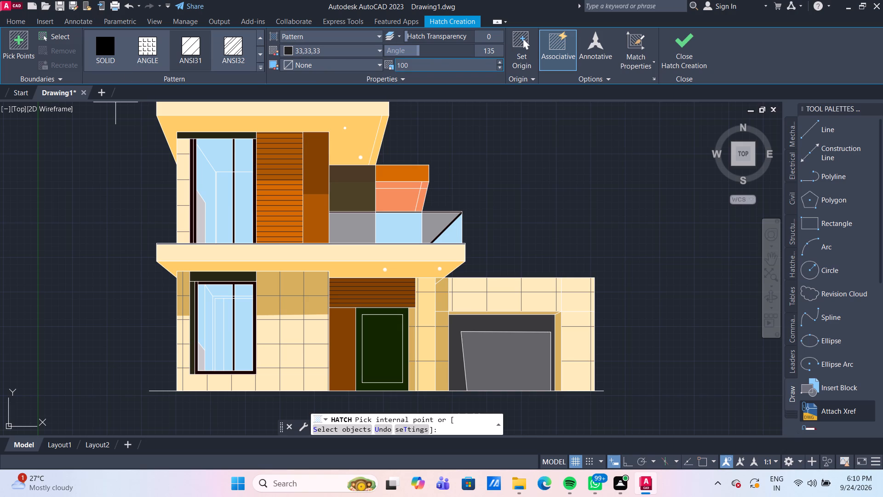
pyautogui.click(487, 47)
pyautogui.write('45')
pyautogui.press('Return')
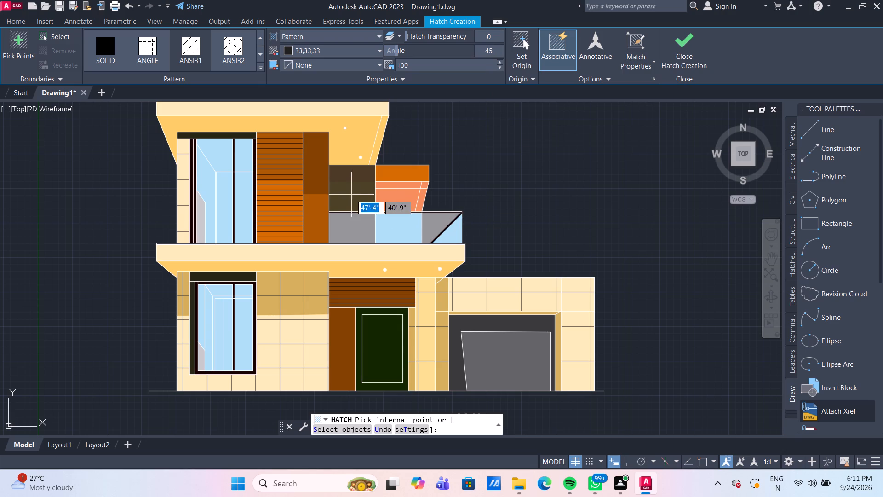
pyautogui.click(319, 187)
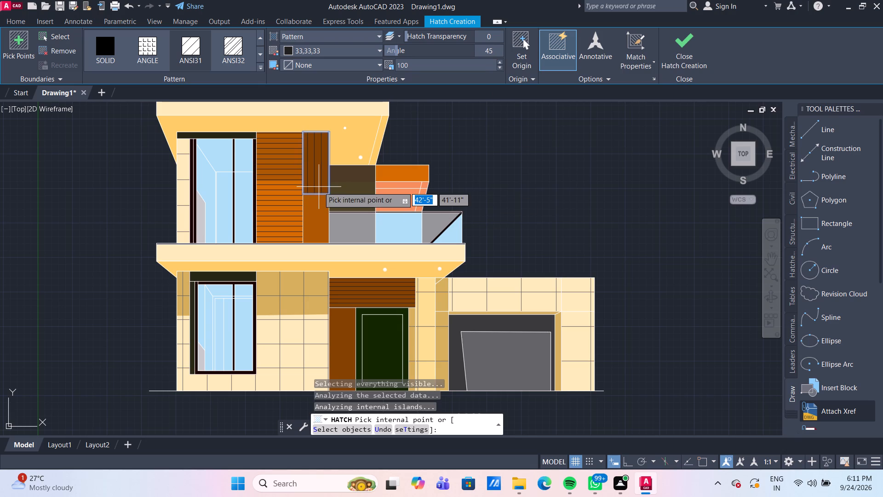
pyautogui.click(318, 218)
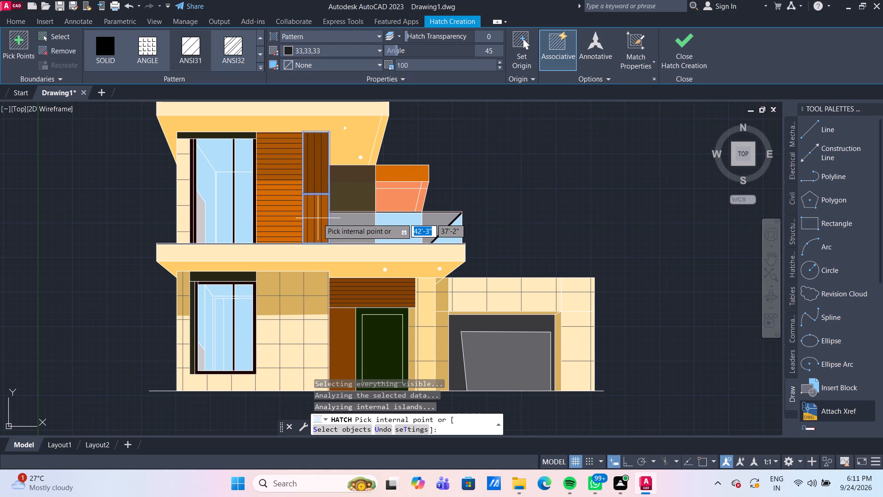
pyautogui.press('Return')
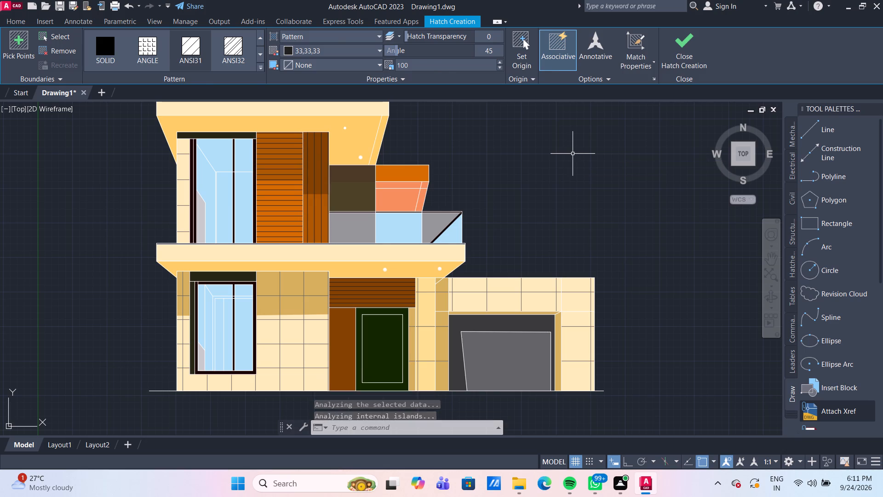
# Try a scale of 60 for the vertical line hatch on the narrow upper-floor brown panels, then set it to 50.
pyautogui.click(319, 181)
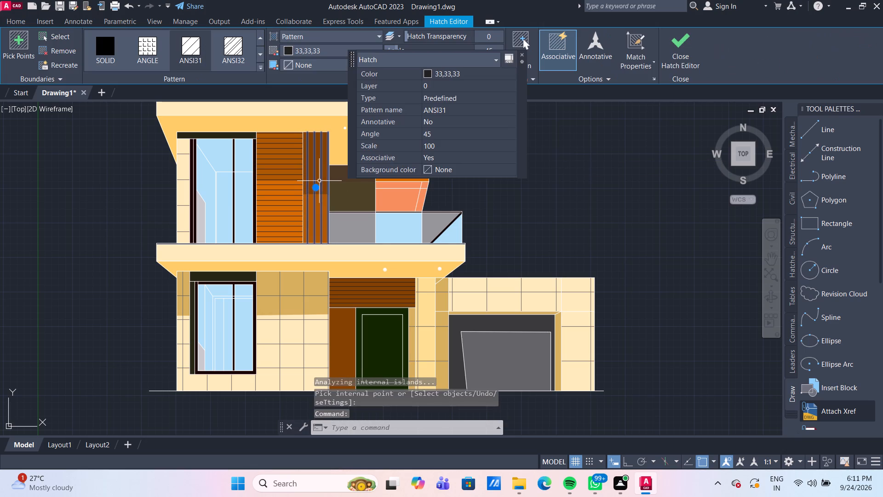
pyautogui.click(453, 146)
pyautogui.write('60')
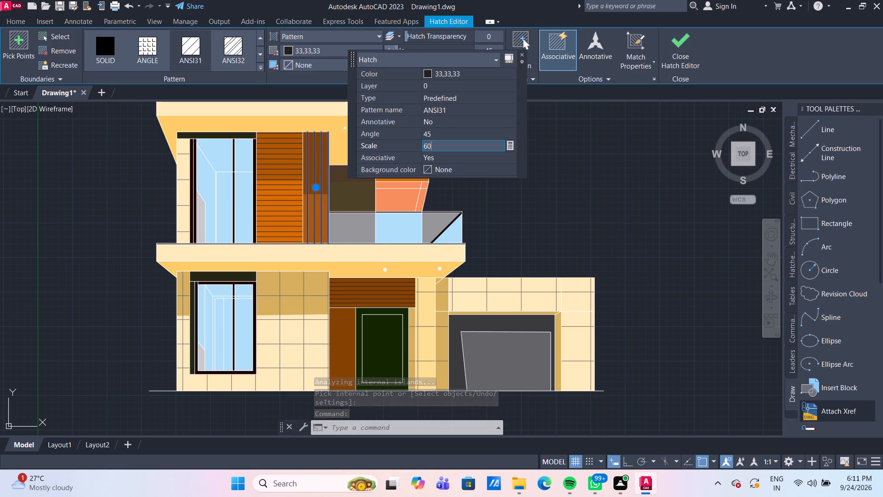
pyautogui.press('Return')
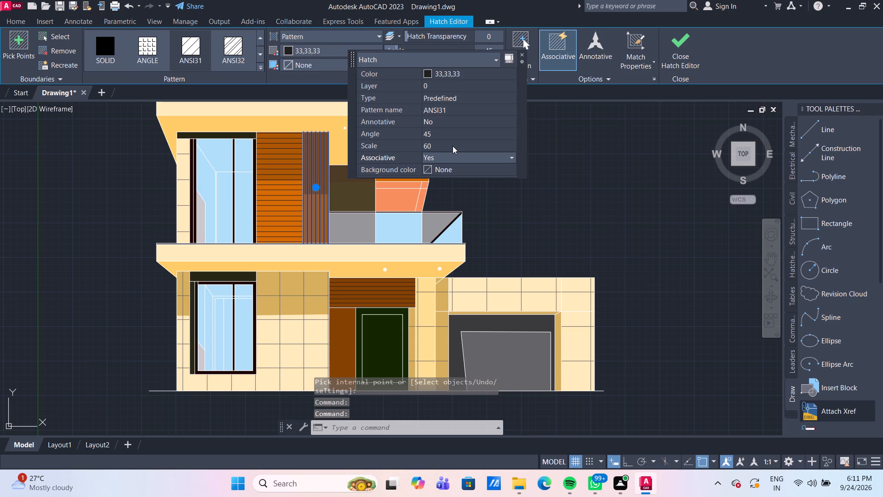
pyautogui.click(453, 146)
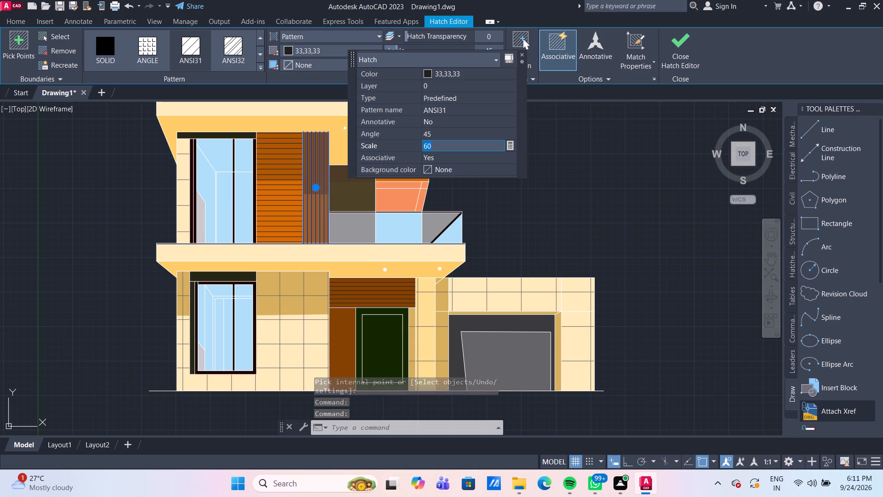
pyautogui.write('50')
pyautogui.press('Return')
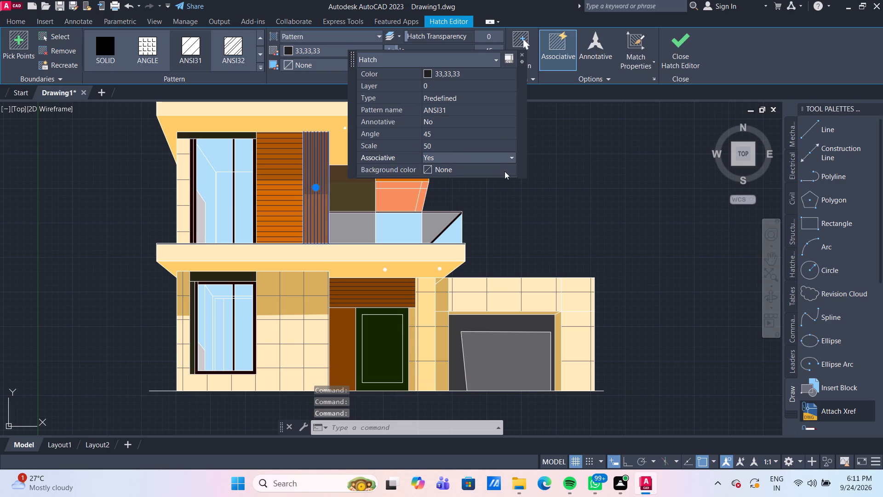
pyautogui.click(590, 203)
pyautogui.press('Escape')
pyautogui.press('Escape')
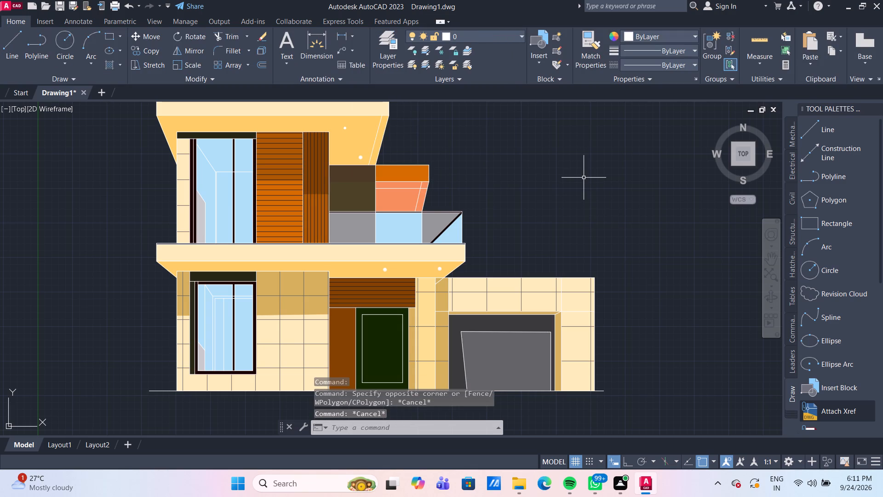
# Set the colour of the vertical line hatch on the narrow upper-floor brown panels to 58,58,59.
pyautogui.click(322, 167)
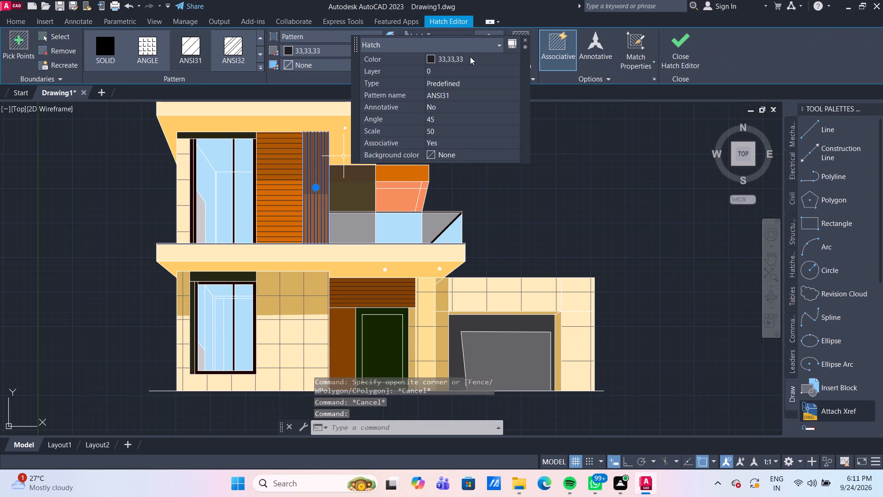
pyautogui.click(470, 57)
pyautogui.click(470, 57)
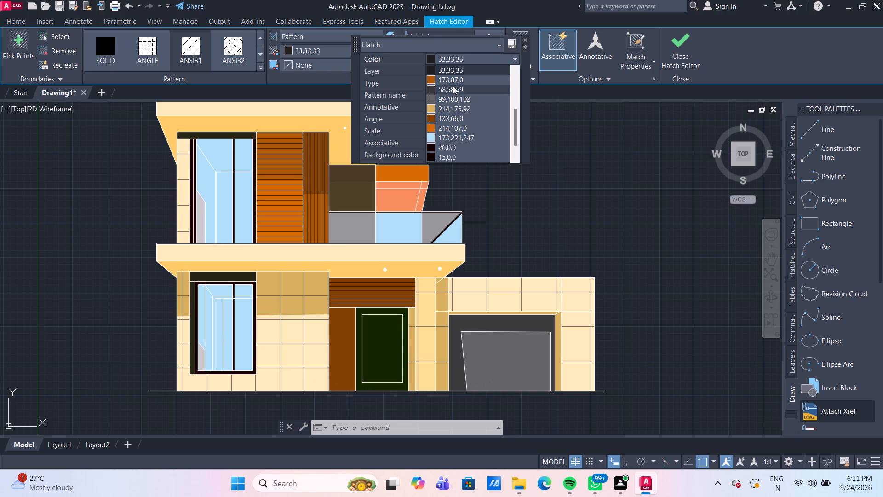
pyautogui.click(453, 86)
pyautogui.press('Escape')
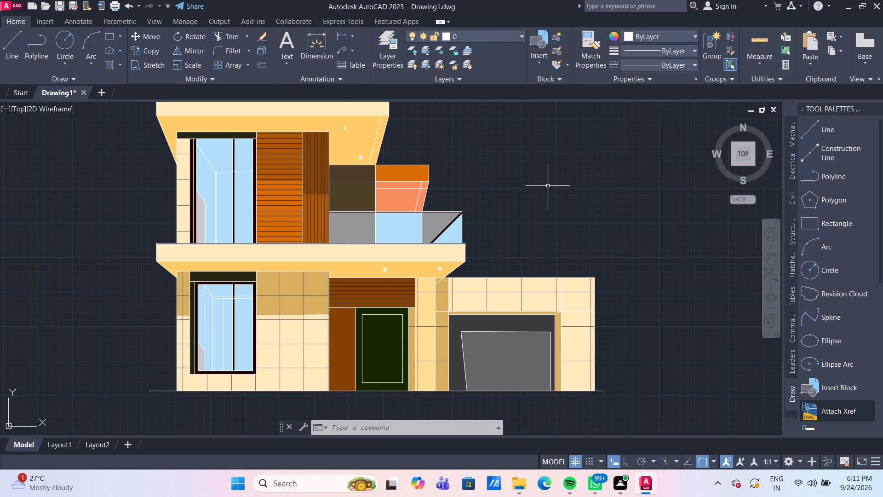
# Hatch the brown panel beside the entrance door with ANSI31 in colour 33,33,33 at angle 135, trying scale 50 and settling on 60.
pyautogui.moveTo(544, 177); pyautogui.dragTo(538, 114, button='middle')
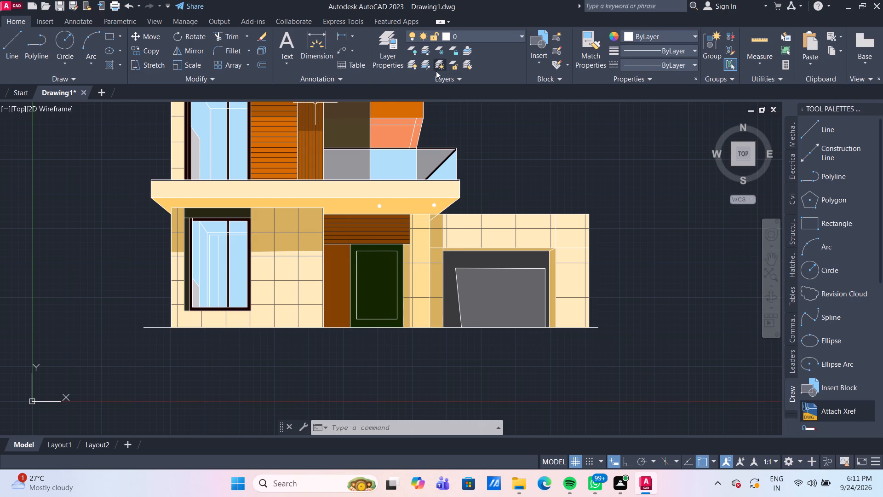
pyautogui.click(111, 63)
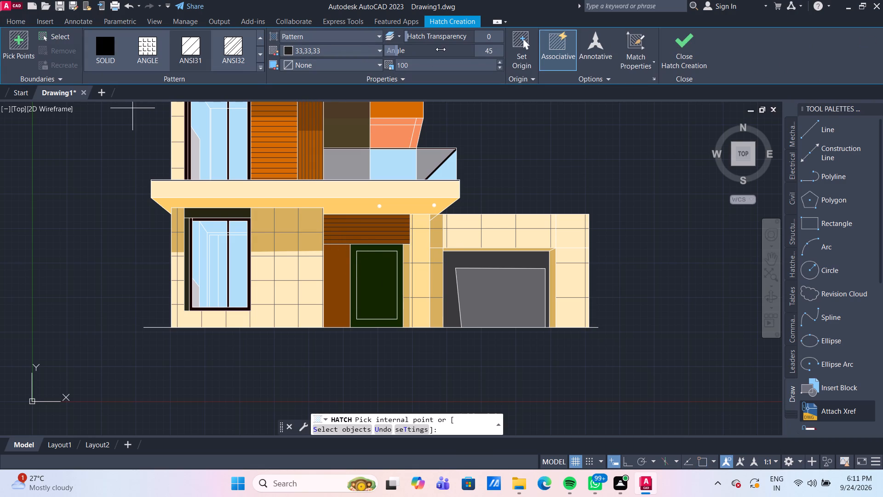
pyautogui.click(493, 50)
pyautogui.write('135')
pyautogui.press('Return')
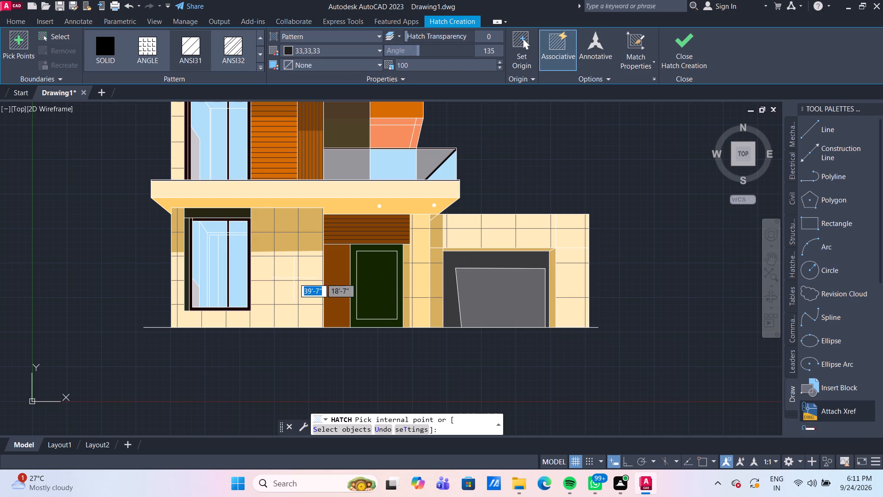
pyautogui.click(334, 276)
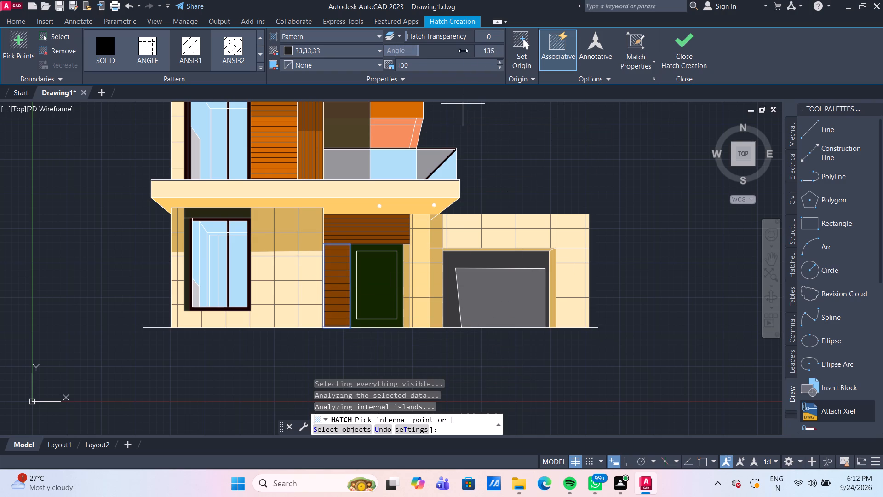
pyautogui.click(464, 65)
pyautogui.write('50')
pyautogui.press('Return')
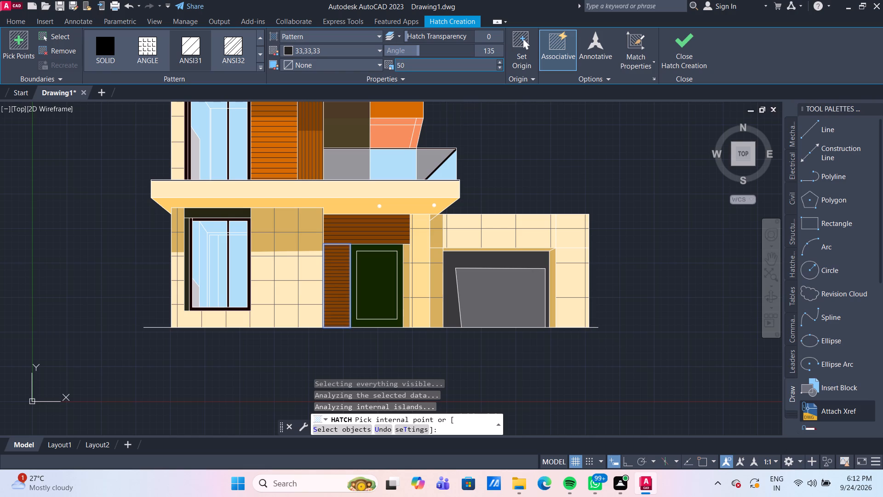
pyautogui.click(464, 65)
pyautogui.write('60')
pyautogui.press('Return')
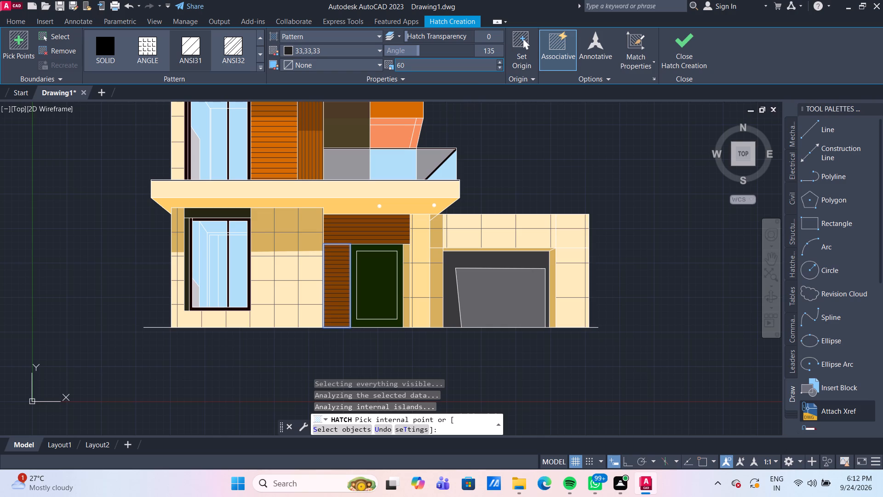
pyautogui.press('Escape')
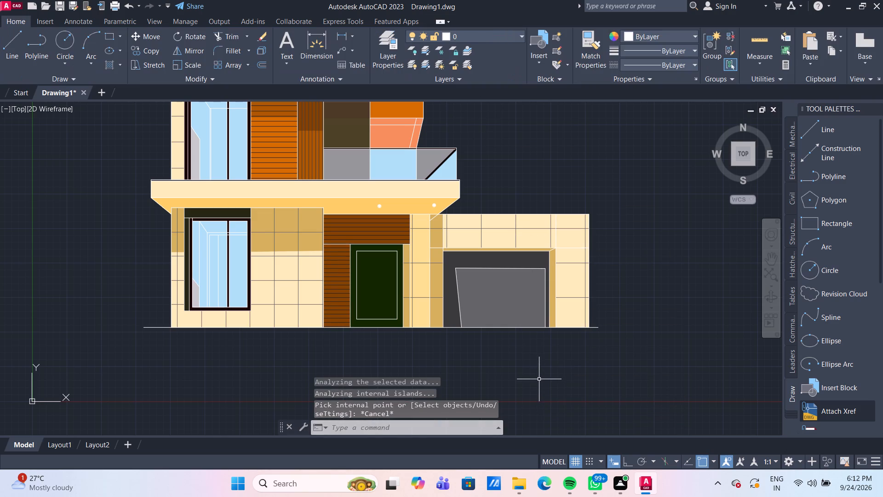
# Hatch the grey garage door panel and its dark surround with ANSI31, colour 33,33,33, angle 135, scale 200.
pyautogui.scroll(-2, 539, 379)
pyautogui.scroll(1, 511, 375)
pyautogui.moveTo(511, 378); pyautogui.dragTo(435, 329, button='middle')
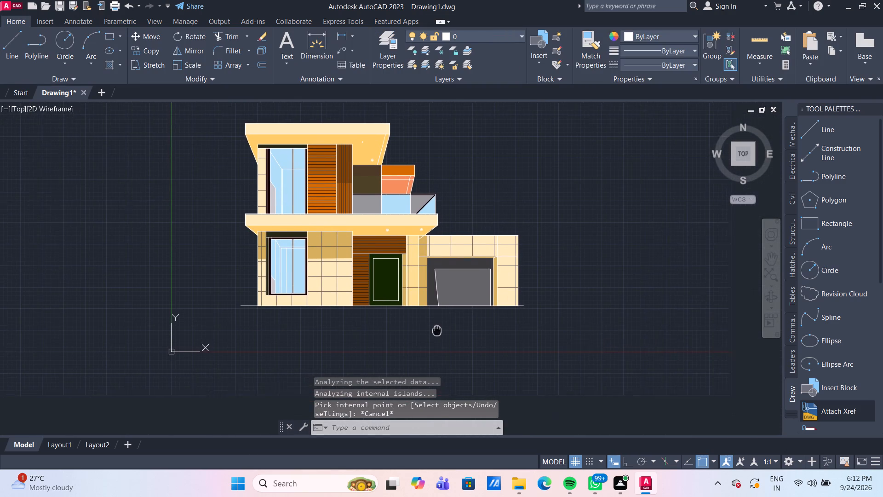
pyautogui.moveTo(435, 329); pyautogui.dragTo(431, 327, button='middle')
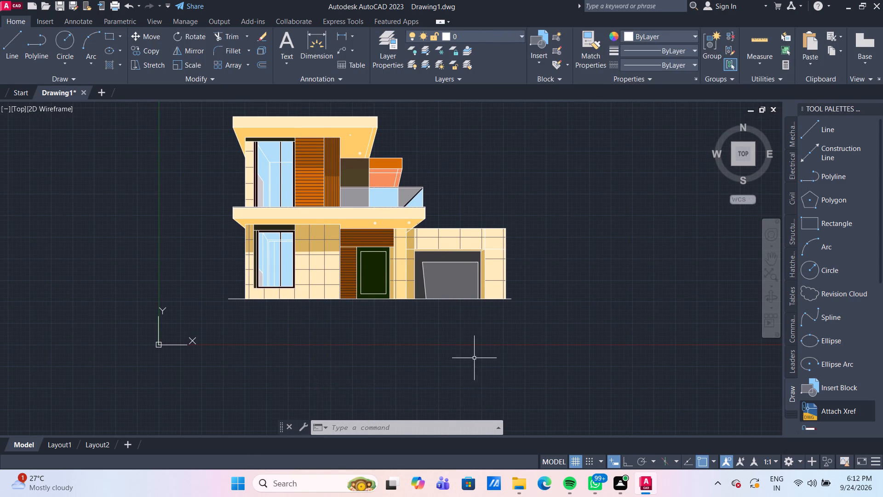
pyautogui.scroll(2, 474, 355)
pyautogui.scroll(-1, 474, 327)
pyautogui.moveTo(467, 321); pyautogui.dragTo(323, 331, button='middle')
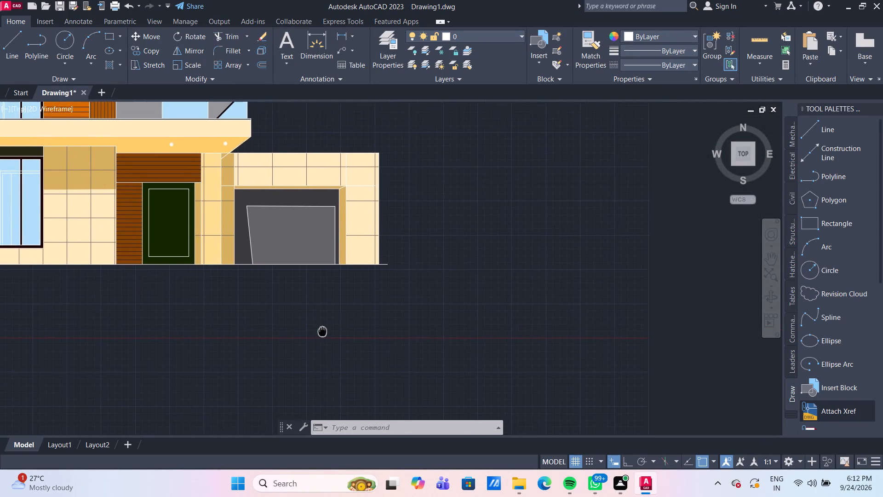
pyautogui.moveTo(323, 331); pyautogui.dragTo(327, 335, button='middle')
pyautogui.scroll(-1, 327, 335)
pyautogui.scroll(2, 304, 260)
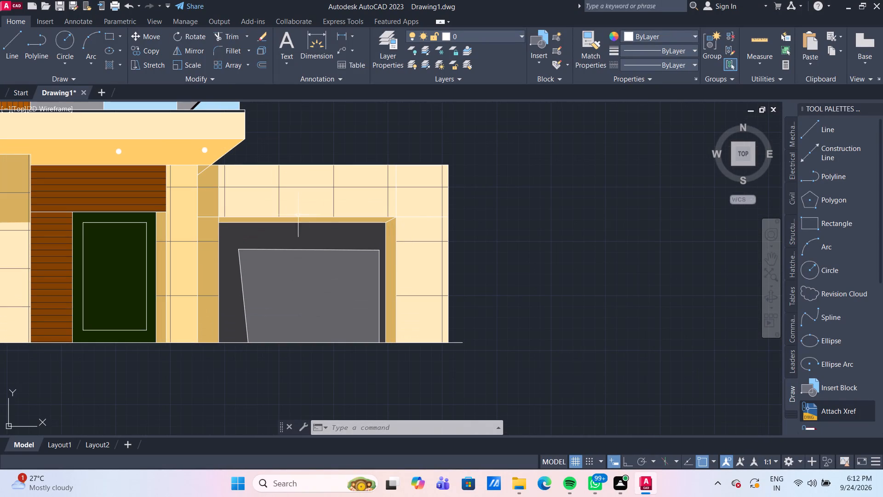
pyautogui.click(109, 66)
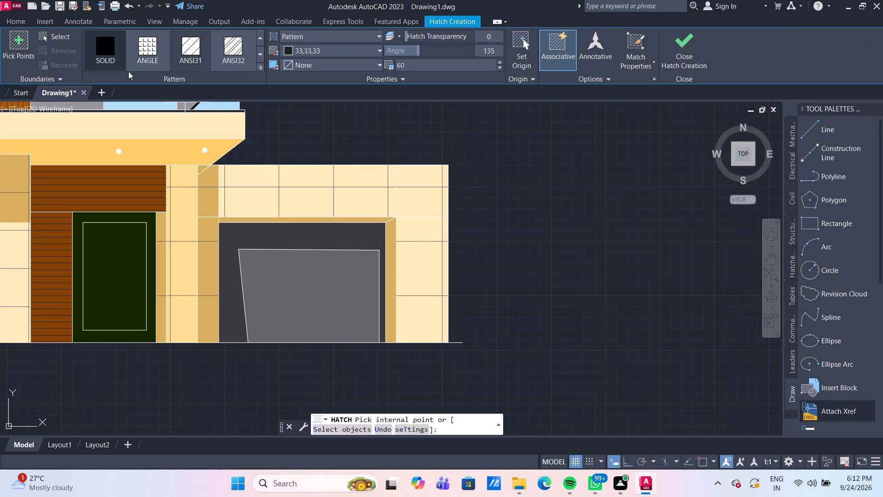
pyautogui.click(418, 67)
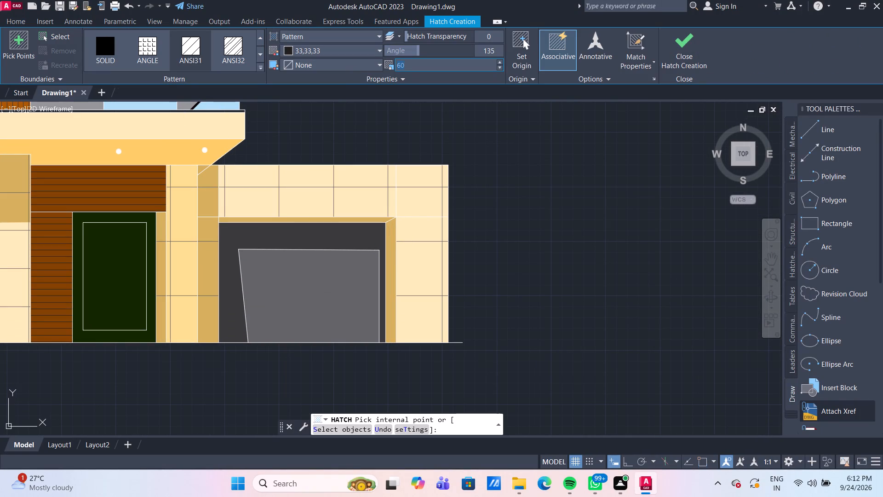
pyautogui.press('5')
pyautogui.press('BackSpace')
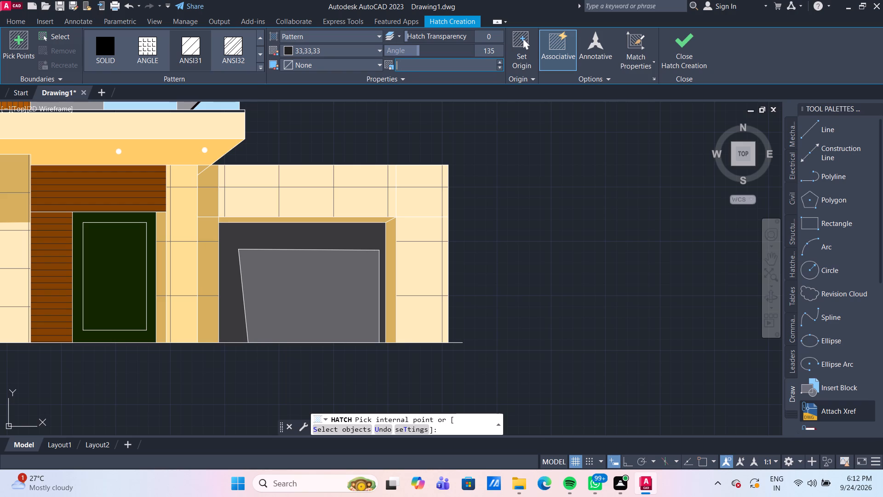
pyautogui.write('200')
pyautogui.press('Return')
pyautogui.click(334, 306)
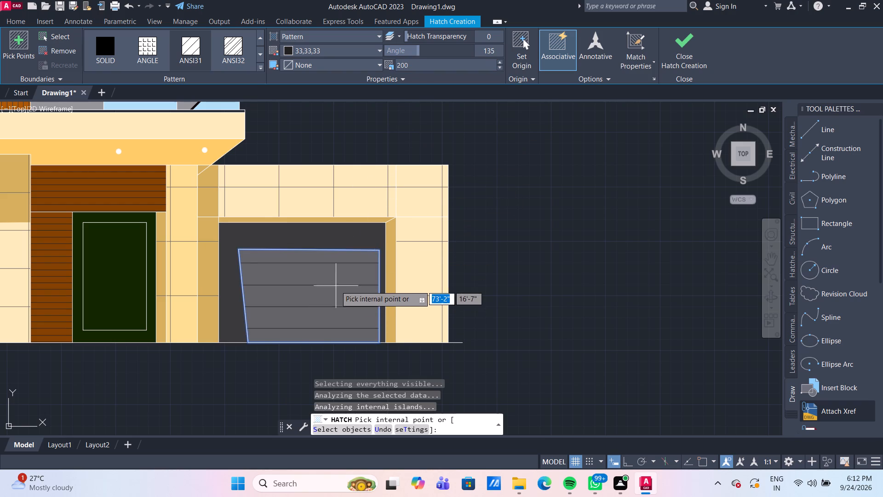
pyautogui.click(333, 242)
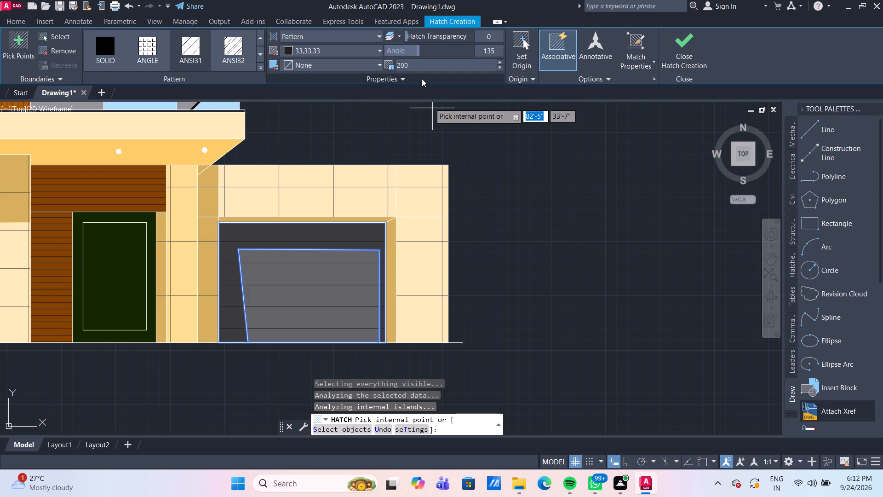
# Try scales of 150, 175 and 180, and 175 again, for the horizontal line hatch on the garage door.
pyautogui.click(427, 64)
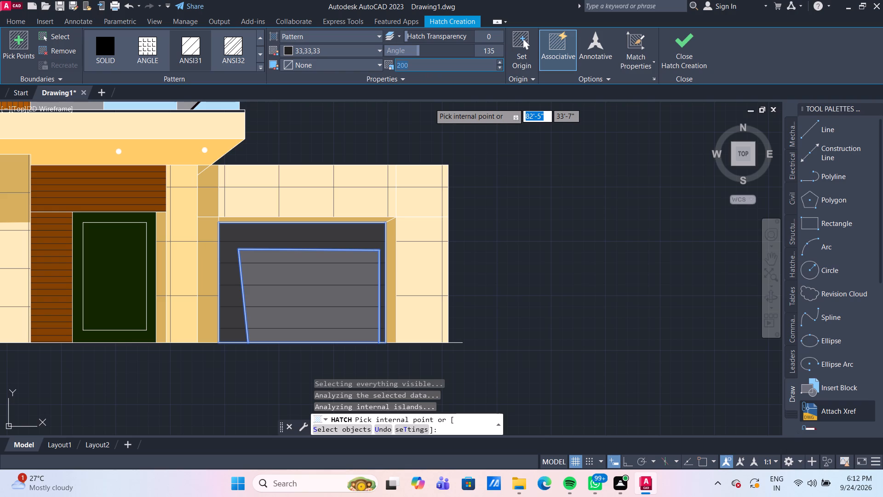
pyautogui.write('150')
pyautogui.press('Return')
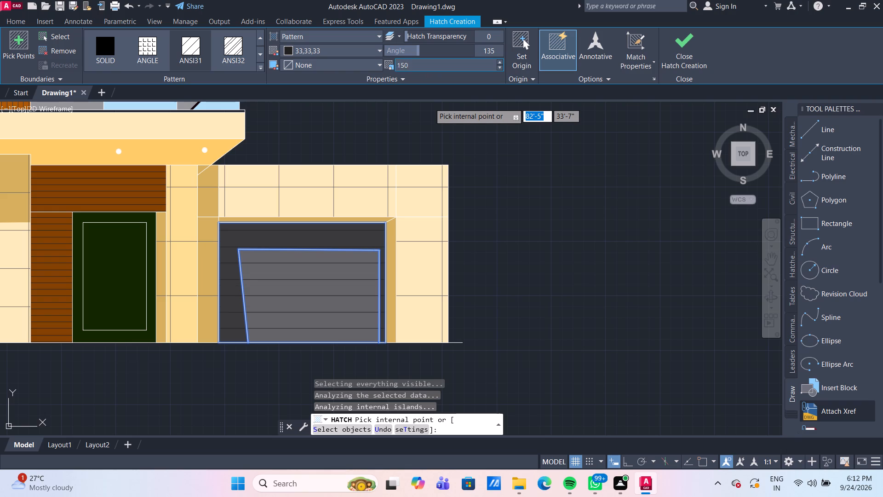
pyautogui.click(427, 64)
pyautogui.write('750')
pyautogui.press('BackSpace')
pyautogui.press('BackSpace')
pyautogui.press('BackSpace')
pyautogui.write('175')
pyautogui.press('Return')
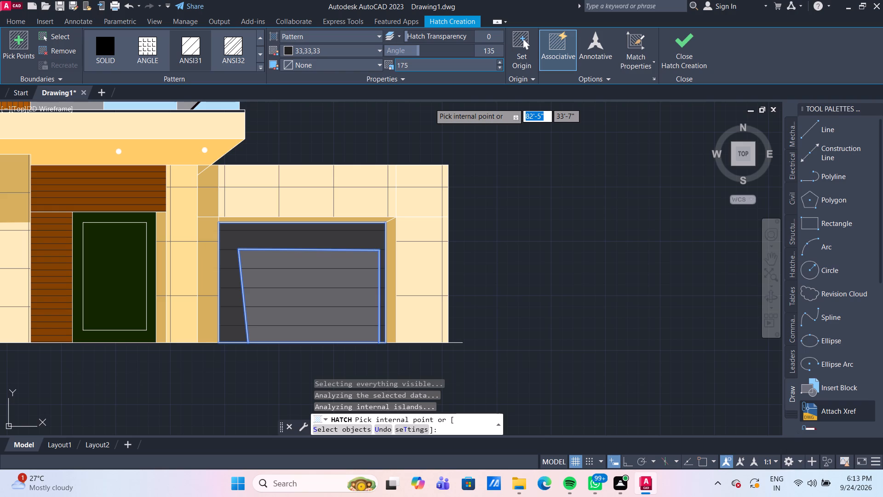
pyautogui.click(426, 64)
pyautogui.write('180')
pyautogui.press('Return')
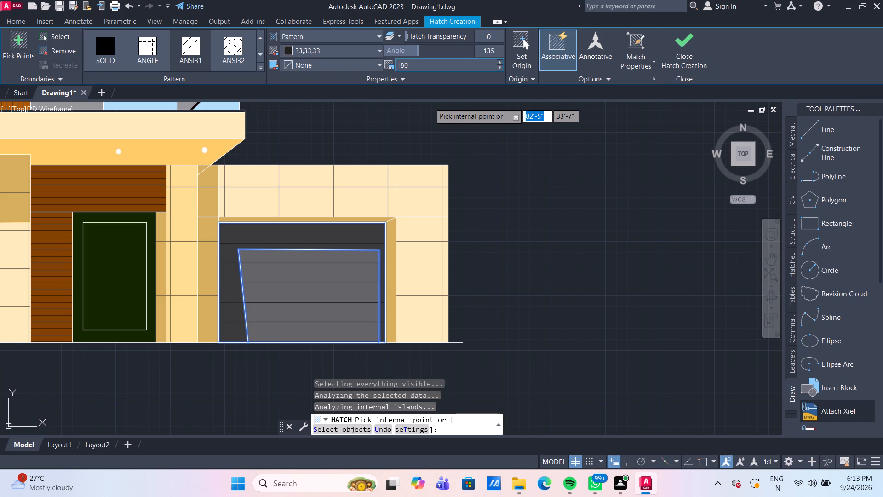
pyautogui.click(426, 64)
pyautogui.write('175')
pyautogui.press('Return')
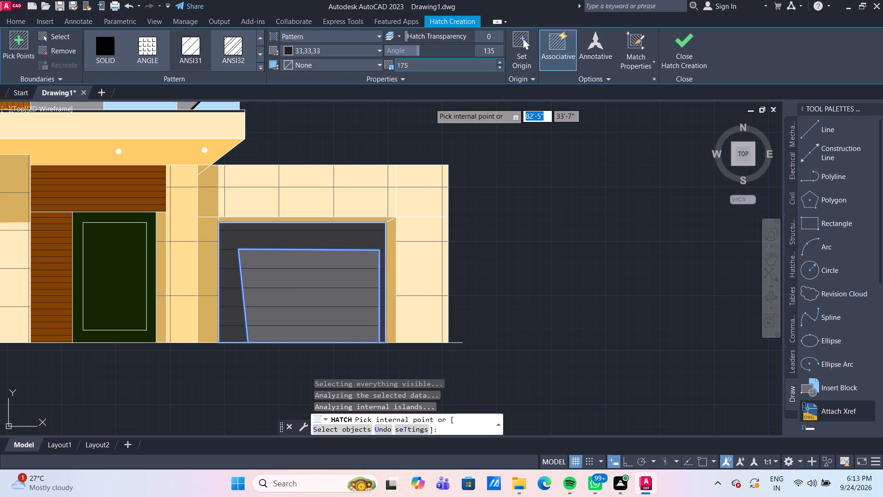
# Set the scale of the garage door's horizontal line hatch to 170 and finish the hatch.
pyautogui.click(426, 64)
pyautogui.write('170')
pyautogui.press('Return')
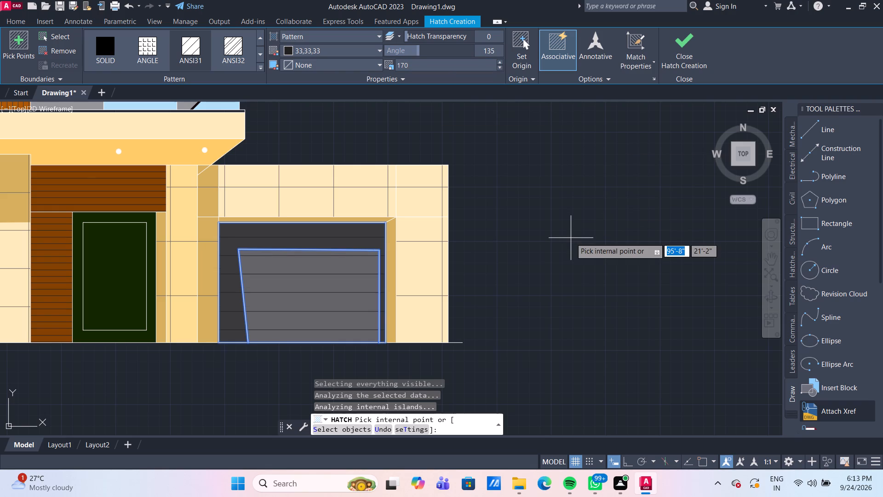
pyautogui.press('Return')
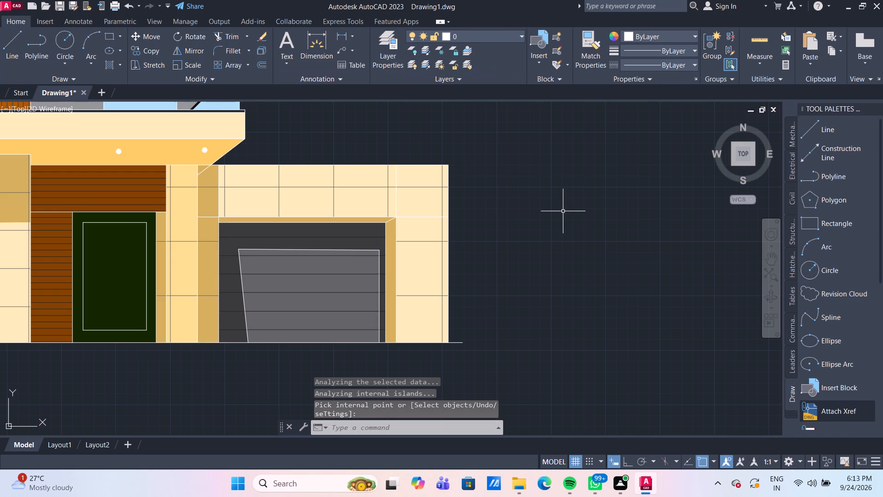
# Hatch the four grey and light-blue glass panels of the balcony railing with ANSI31, colour 33,33,33, angle 90, scale 170.
pyautogui.scroll(-1, 563, 212)
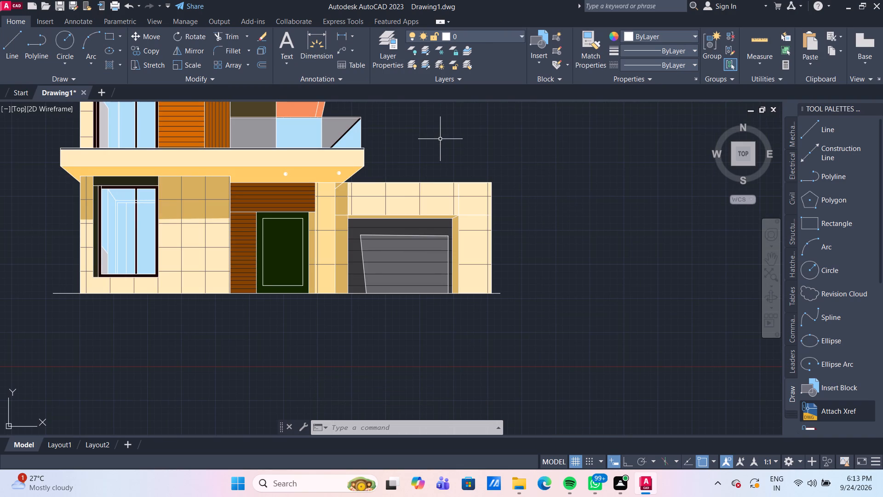
pyautogui.scroll(-2, 440, 139)
pyautogui.moveTo(439, 140); pyautogui.dragTo(400, 203, button='middle')
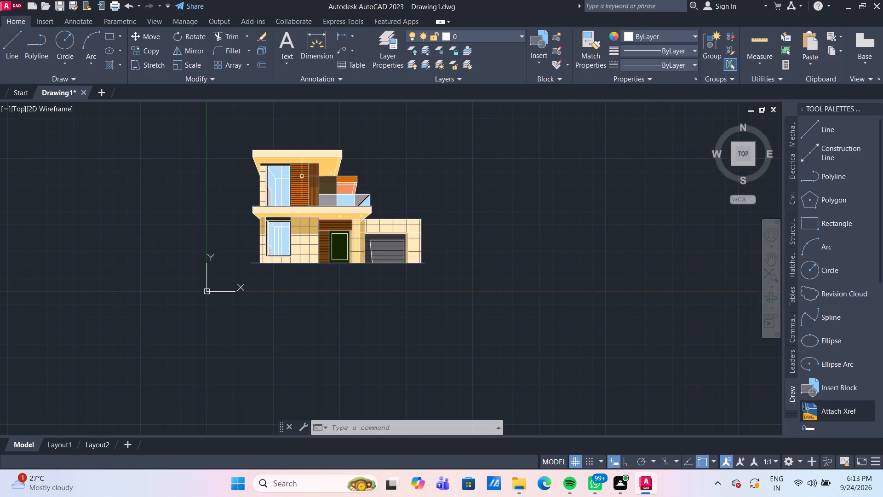
pyautogui.scroll(2, 373, 190)
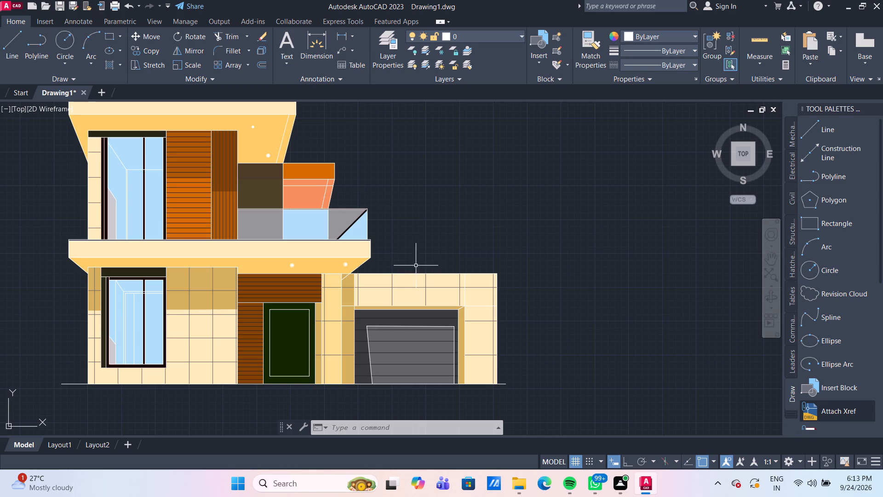
pyautogui.scroll(2, 376, 247)
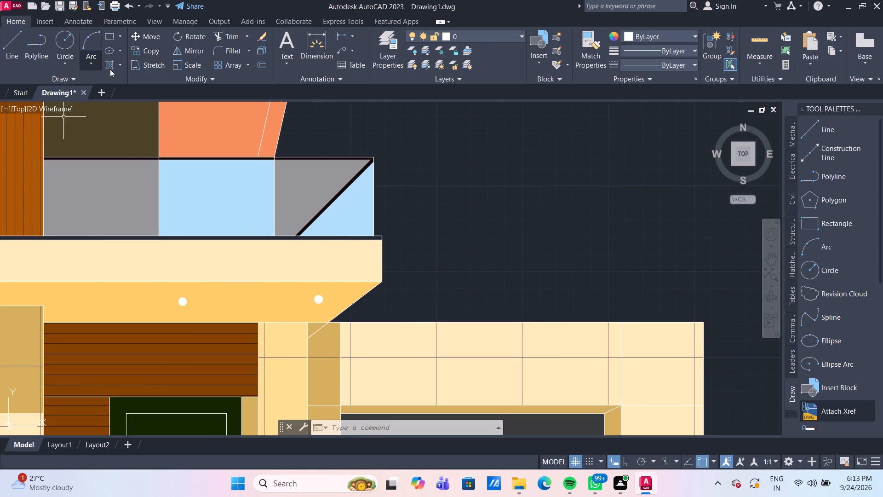
pyautogui.click(110, 69)
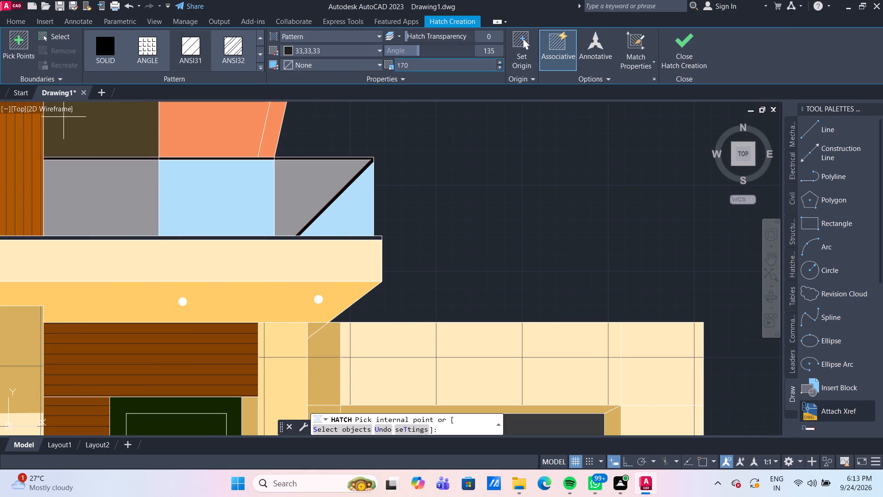
pyautogui.click(495, 52)
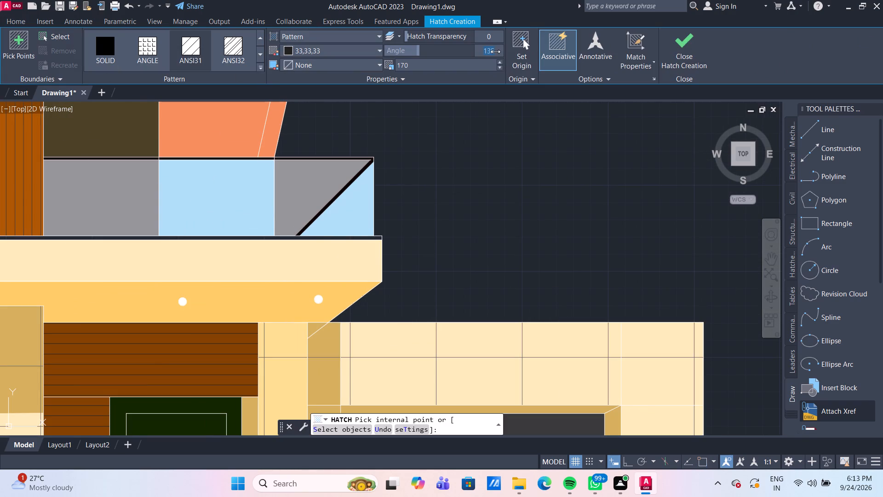
pyautogui.write('90')
pyautogui.press('Return')
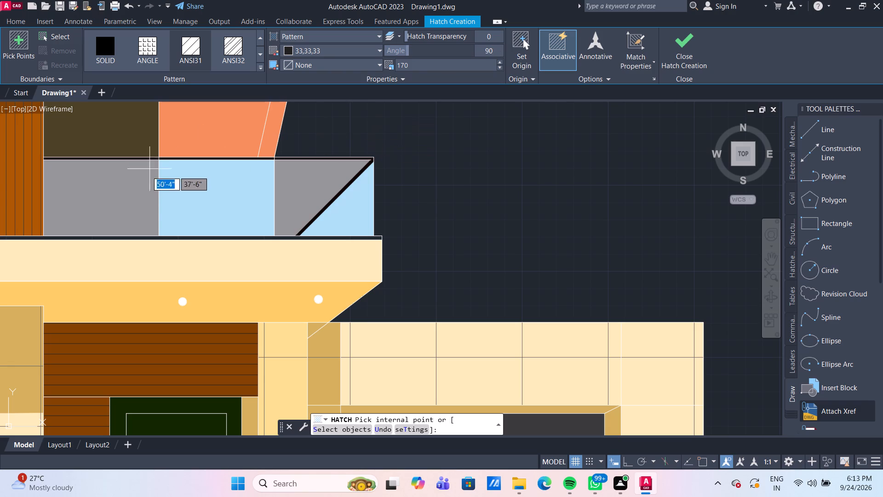
pyautogui.click(136, 194)
pyautogui.click(193, 205)
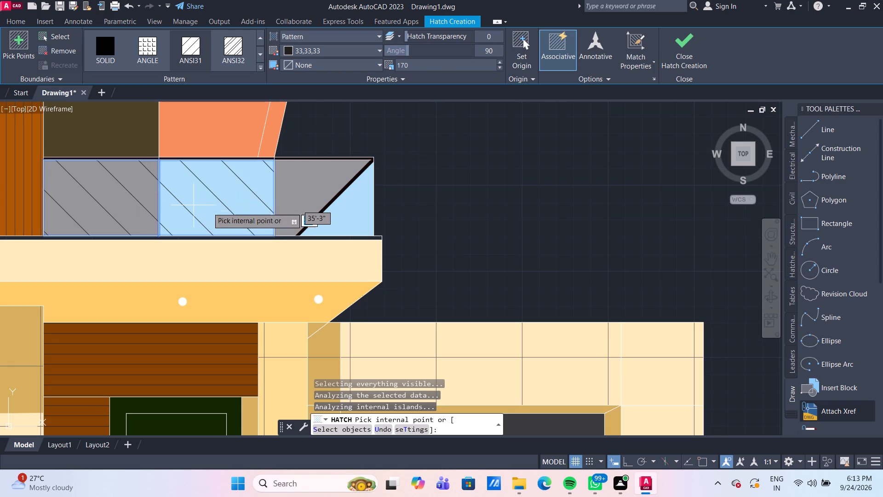
pyautogui.click(316, 198)
pyautogui.click(350, 217)
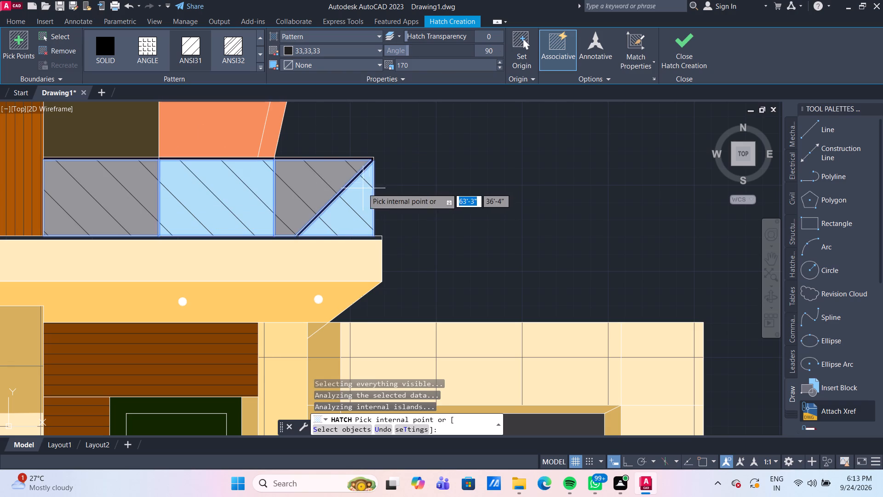
# Set the angle of the diagonal line hatch on the balcony glass panels to 180.
pyautogui.click(495, 51)
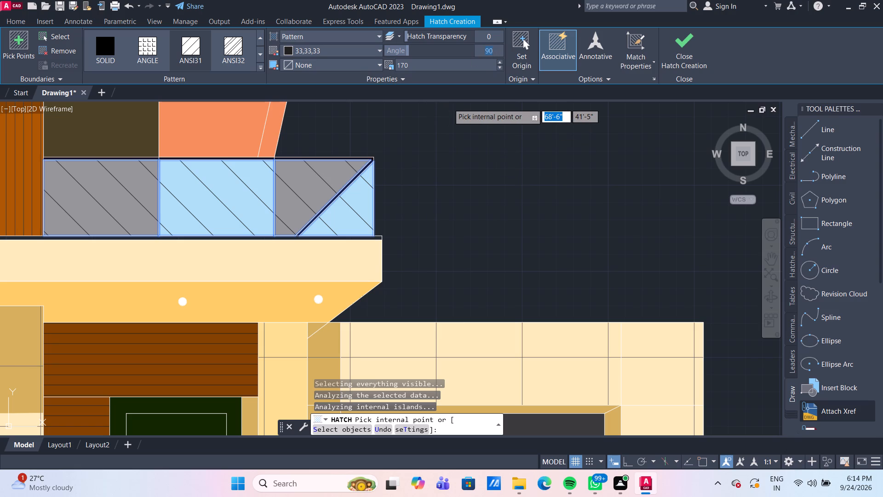
pyautogui.write('180')
pyautogui.press('Return')
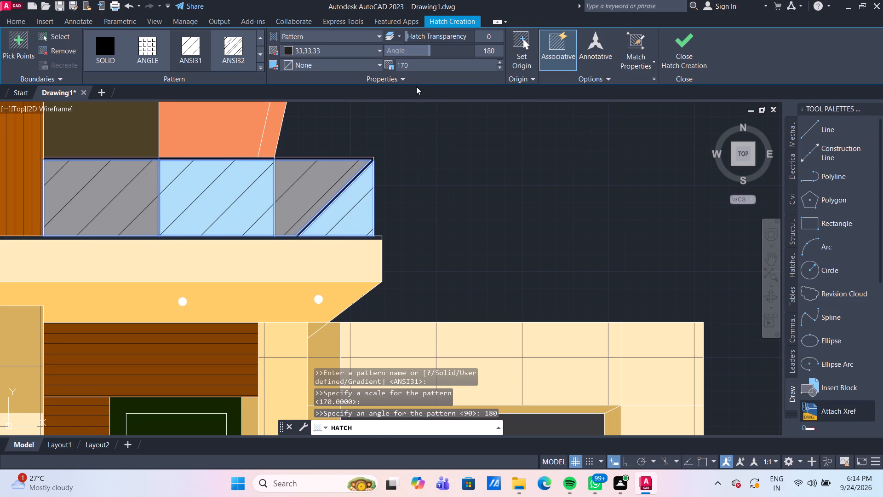
# Try a scale of 100 for the balcony glass panels' diagonal line hatch, then set the scale to 10.
pyautogui.click(436, 69)
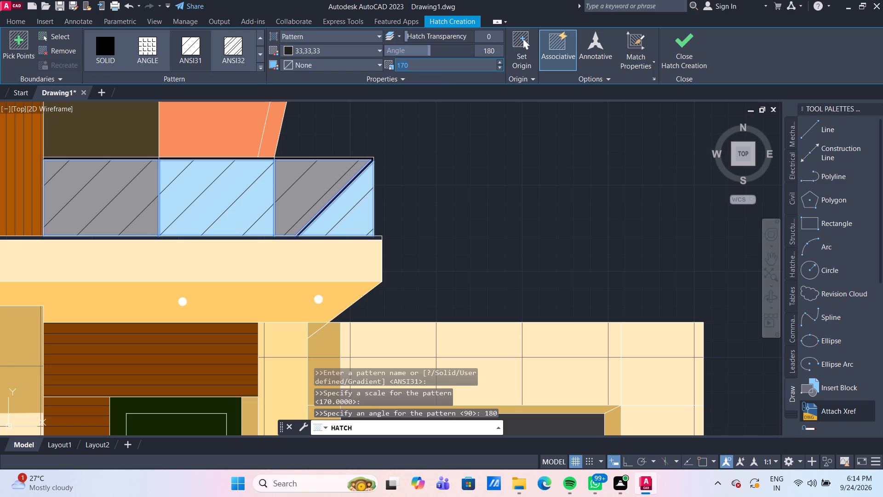
pyautogui.write('100')
pyautogui.press('Return')
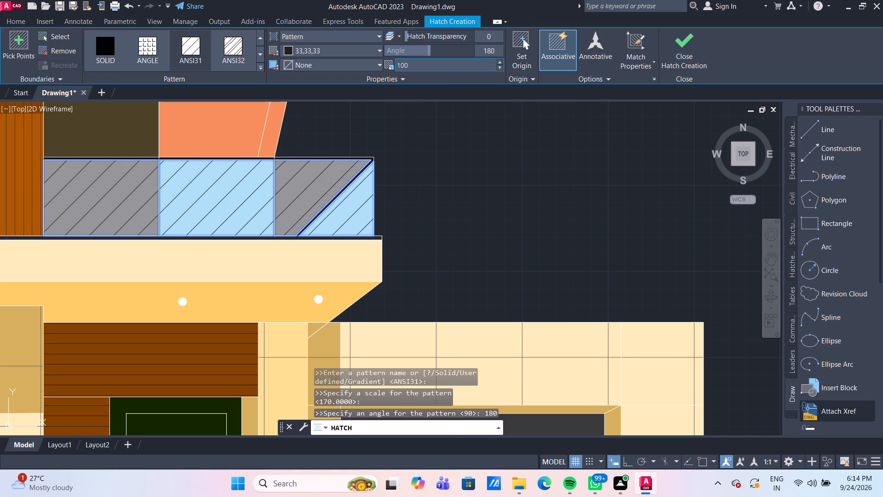
pyautogui.click(436, 69)
pyautogui.write('10')
pyautogui.press('Return')
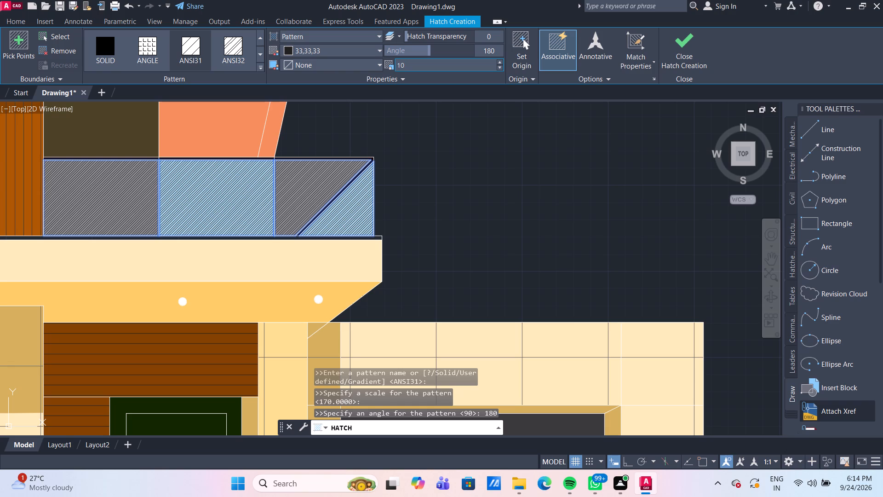
pyautogui.scroll(-3, 479, 214)
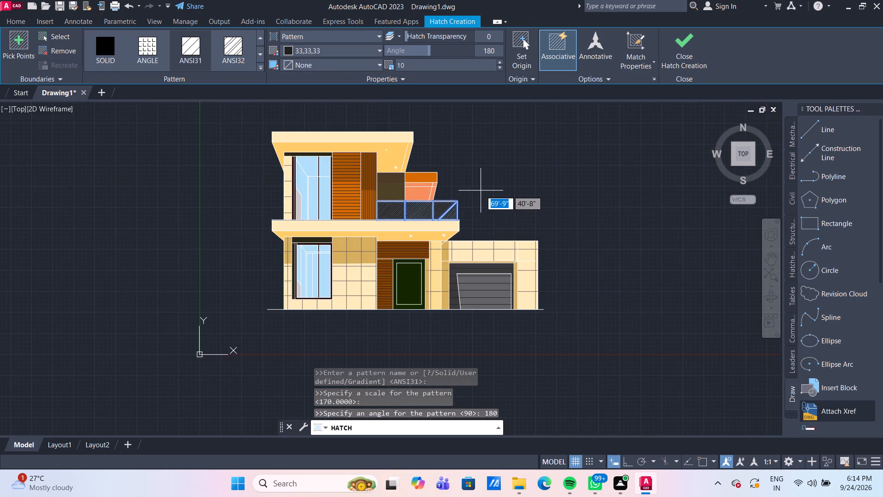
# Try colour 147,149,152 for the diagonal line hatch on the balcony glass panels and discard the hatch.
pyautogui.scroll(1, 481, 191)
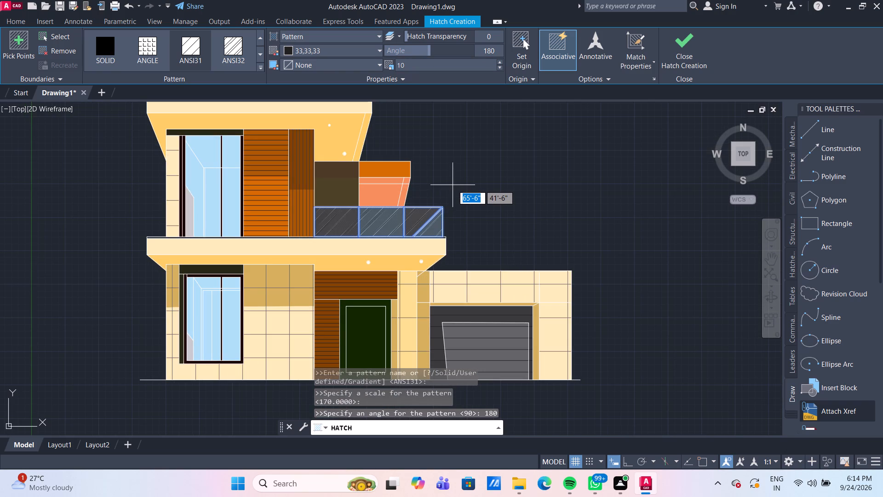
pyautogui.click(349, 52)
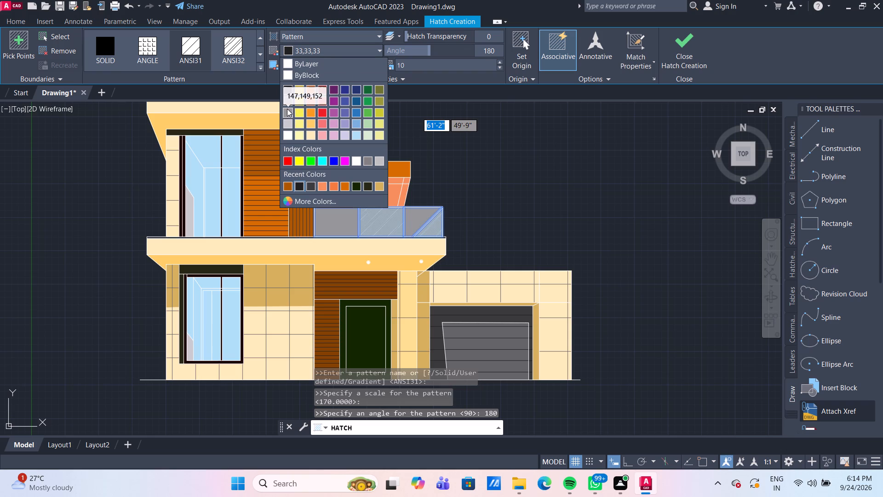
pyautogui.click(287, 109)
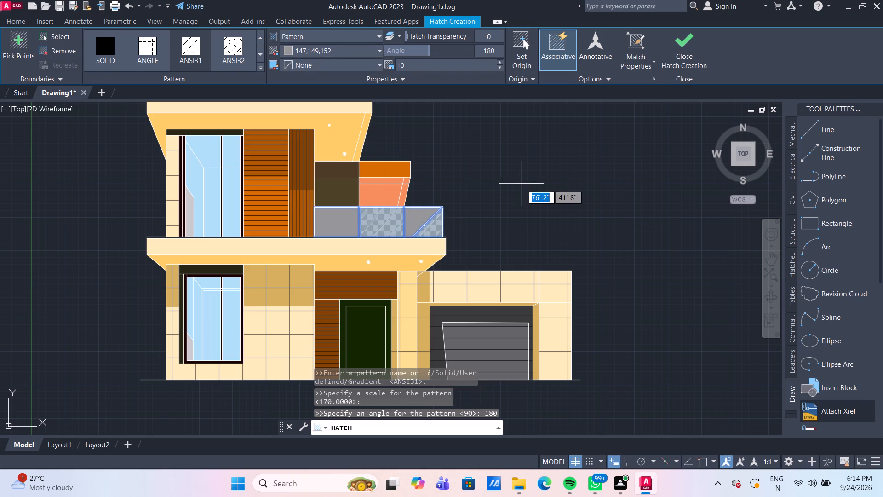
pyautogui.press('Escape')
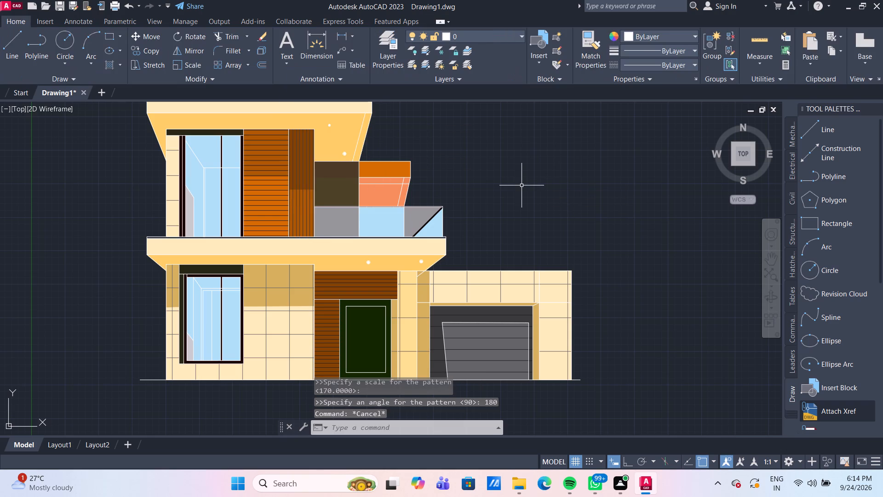
# Hatch the four grey and light-blue balcony glass panels with ANSI31, colour 99,100,102, angle 180, scale 10.
pyautogui.scroll(2, 441, 235)
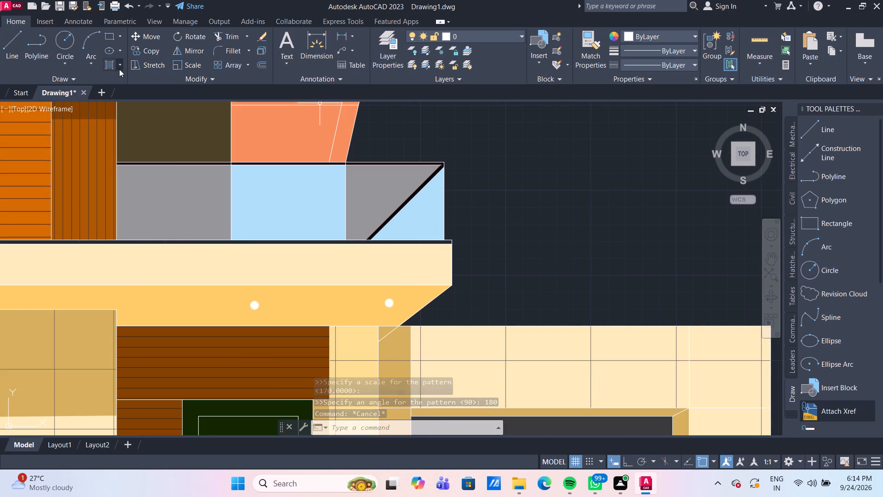
pyautogui.click(103, 65)
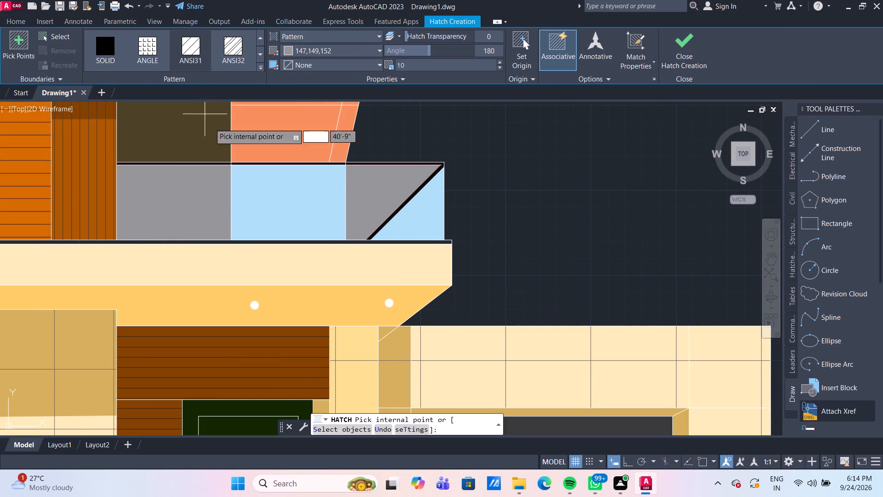
pyautogui.click(196, 191)
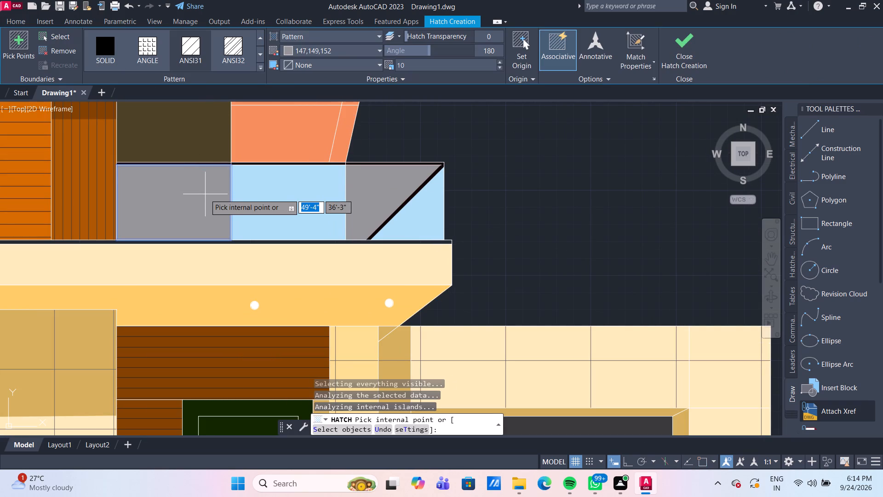
pyautogui.click(274, 200)
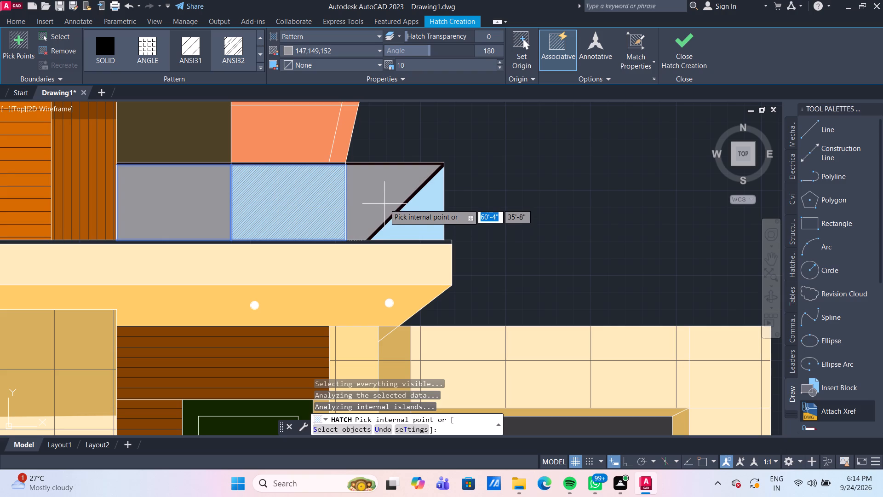
pyautogui.click(381, 200)
pyautogui.click(415, 214)
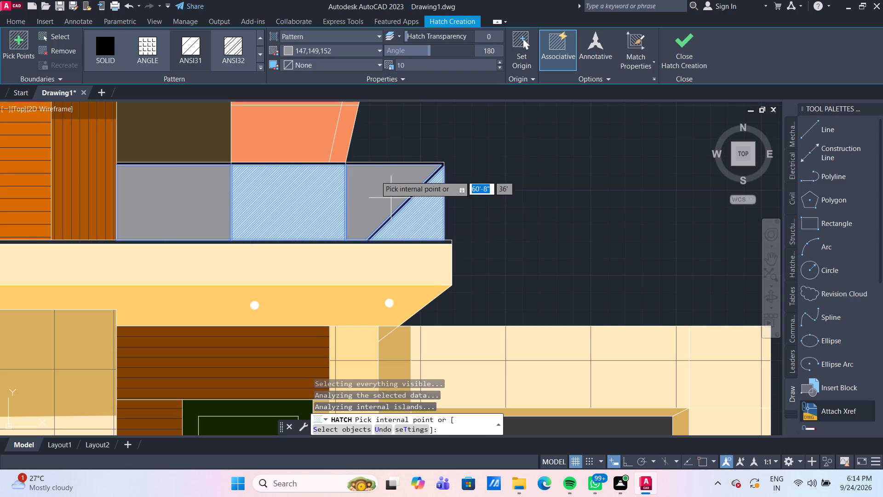
pyautogui.click(346, 49)
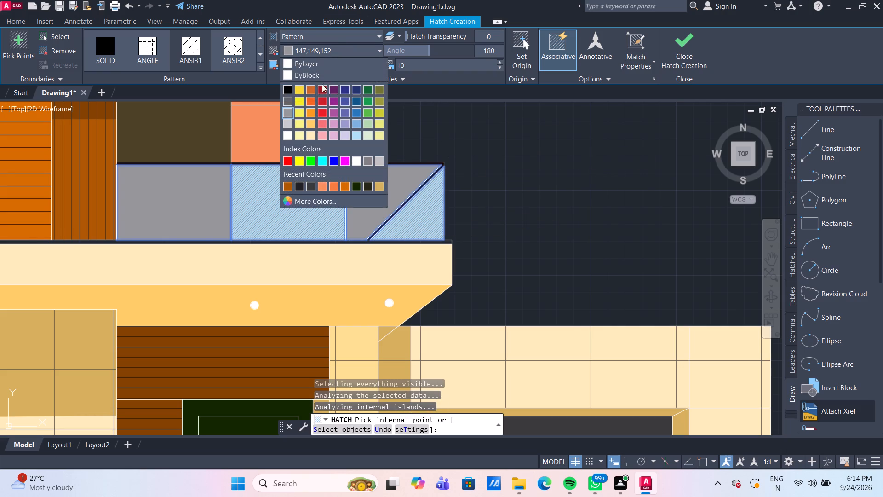
pyautogui.click(284, 101)
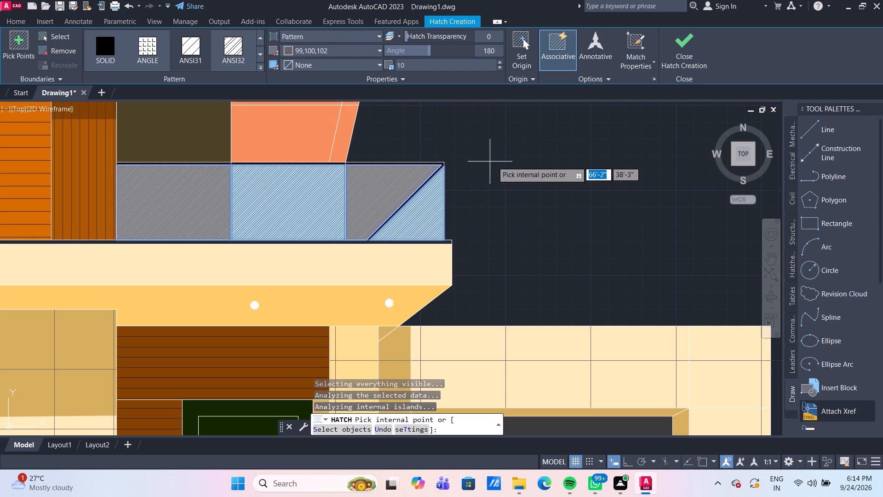
pyautogui.press('Return')
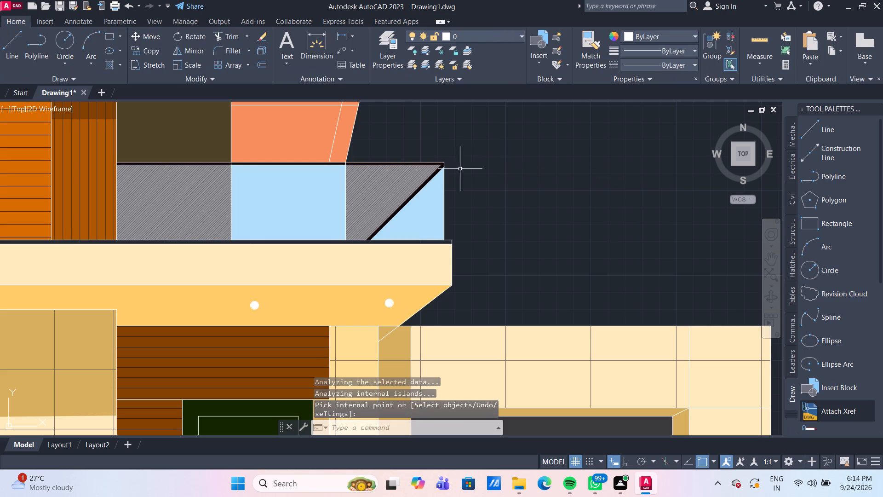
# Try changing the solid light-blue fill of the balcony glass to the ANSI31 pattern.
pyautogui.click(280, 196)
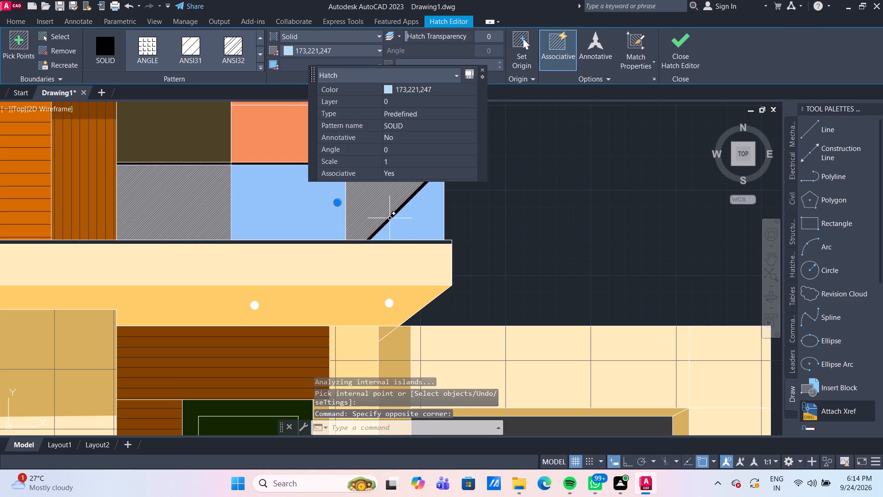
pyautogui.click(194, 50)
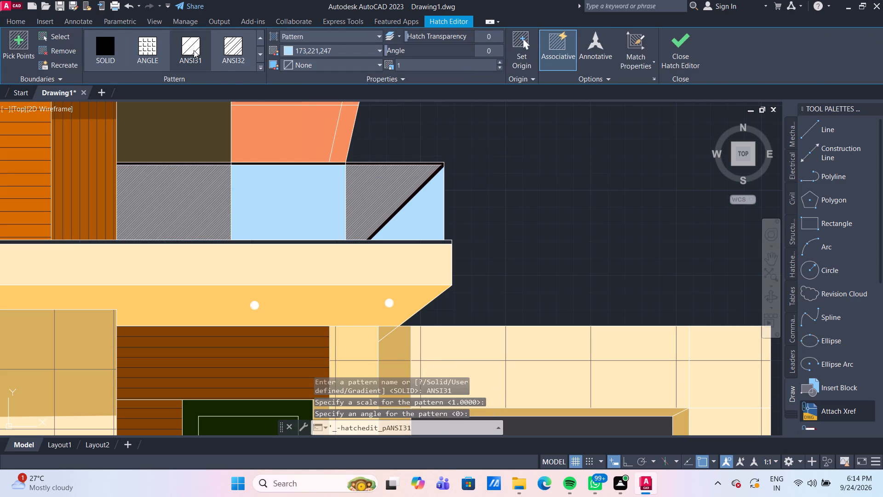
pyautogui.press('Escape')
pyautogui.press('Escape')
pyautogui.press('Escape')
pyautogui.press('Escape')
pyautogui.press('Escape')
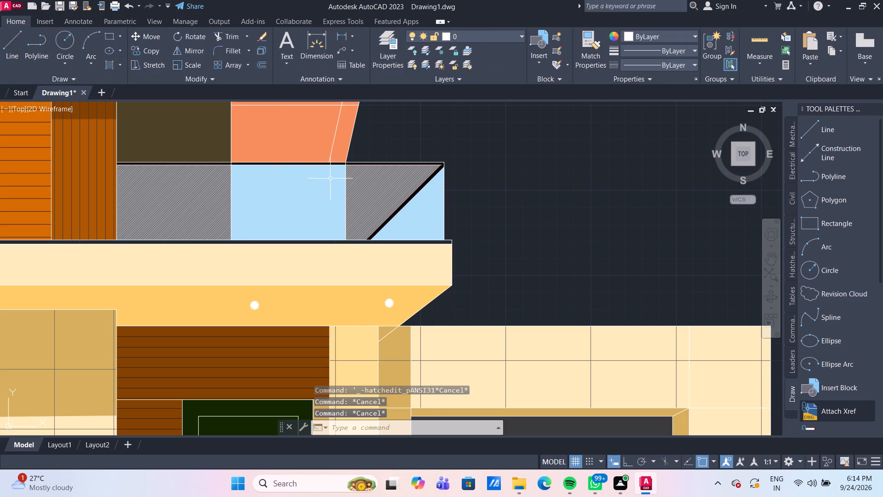
# Hatch the two light-blue balcony glass panels with ANSI31, colour 99,100,102, angle 0, scale 10.
pyautogui.click(112, 64)
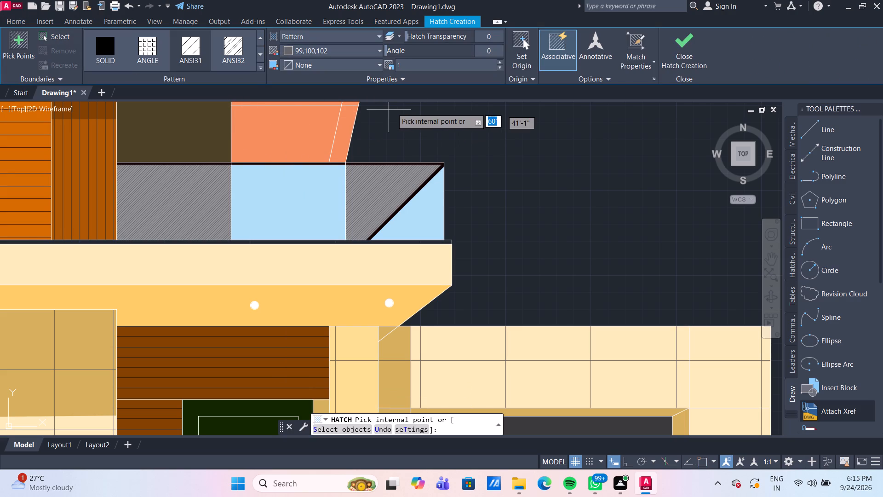
pyautogui.click(467, 64)
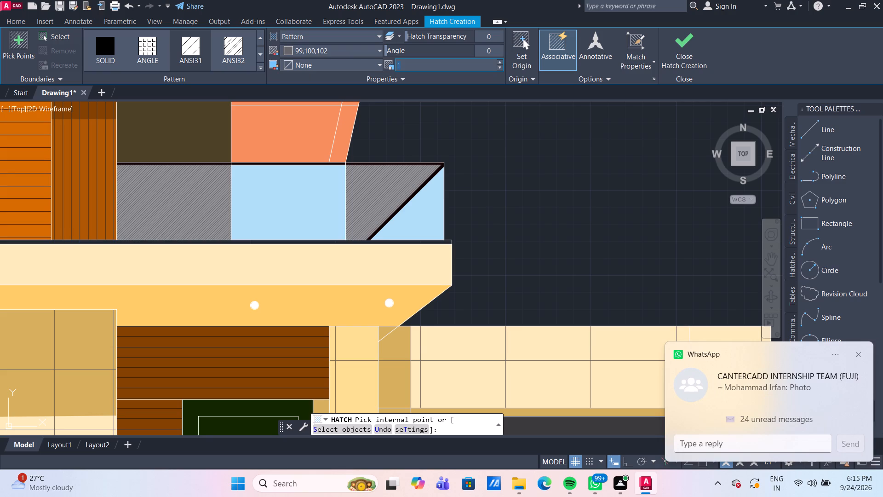
pyautogui.write('10')
pyautogui.press('Return')
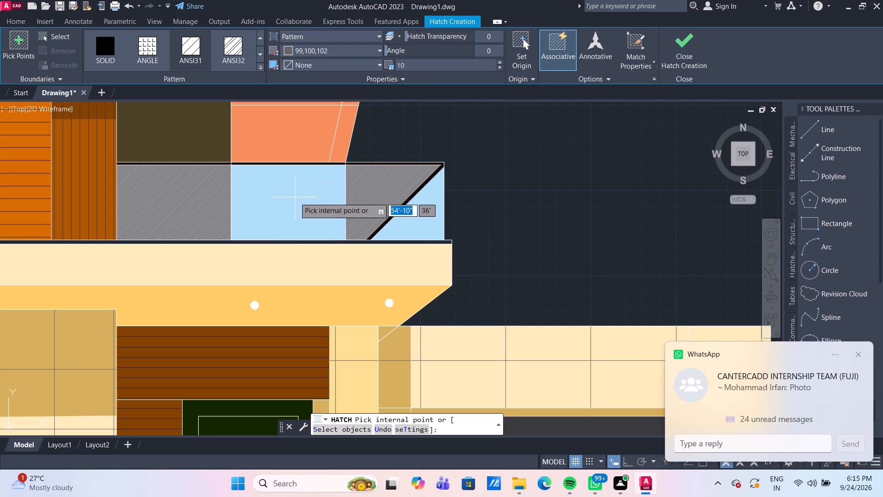
pyautogui.click(295, 198)
pyautogui.click(429, 214)
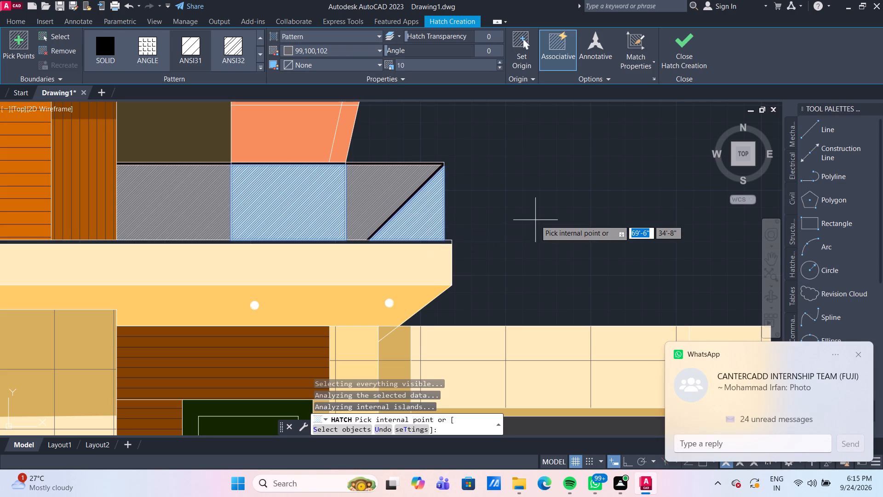
pyautogui.press('Return')
# Set the scale of both diagonal line hatches on the grey and light-blue balcony glass panels to 15.
pyautogui.scroll(-3, 535, 220)
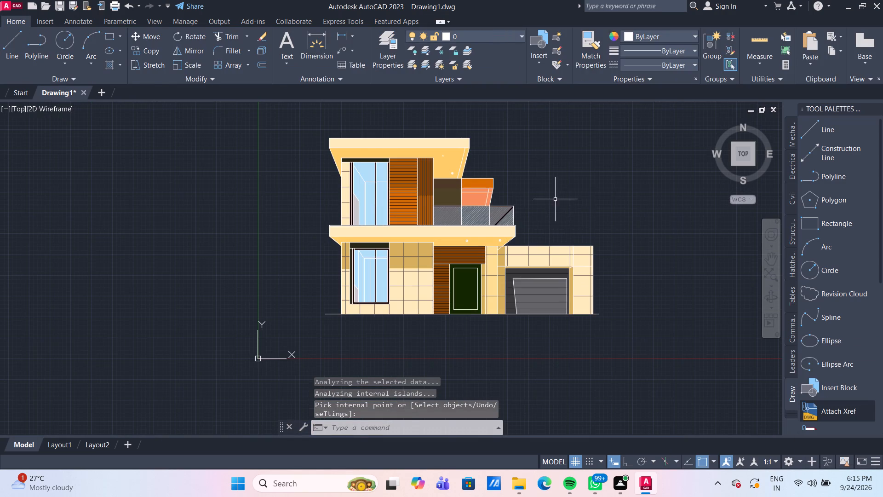
pyautogui.scroll(3, 555, 198)
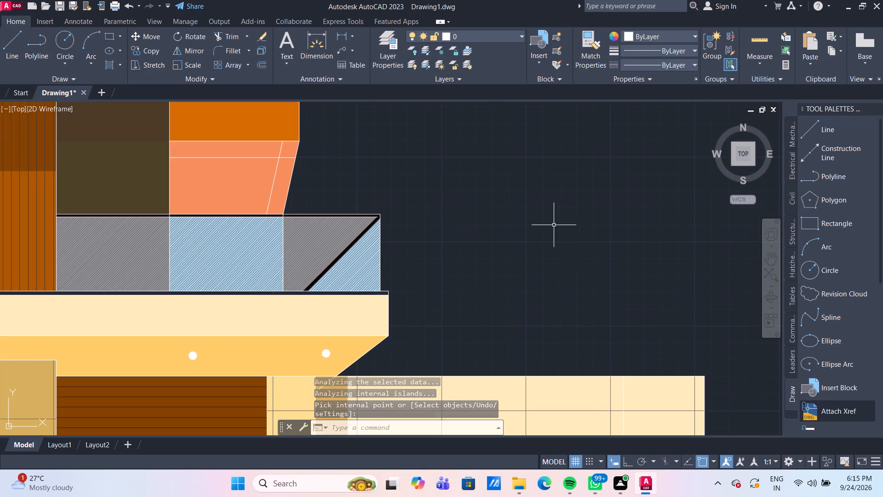
pyautogui.scroll(-1, 554, 225)
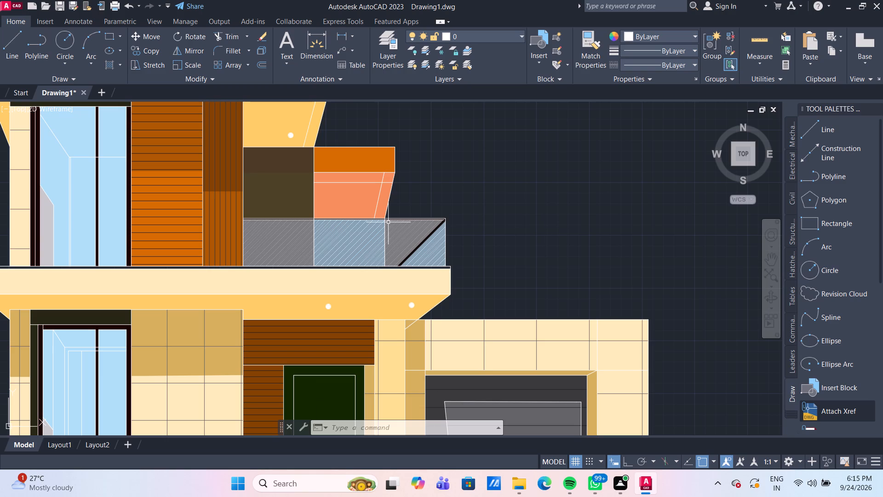
pyautogui.click(354, 243)
pyautogui.click(284, 237)
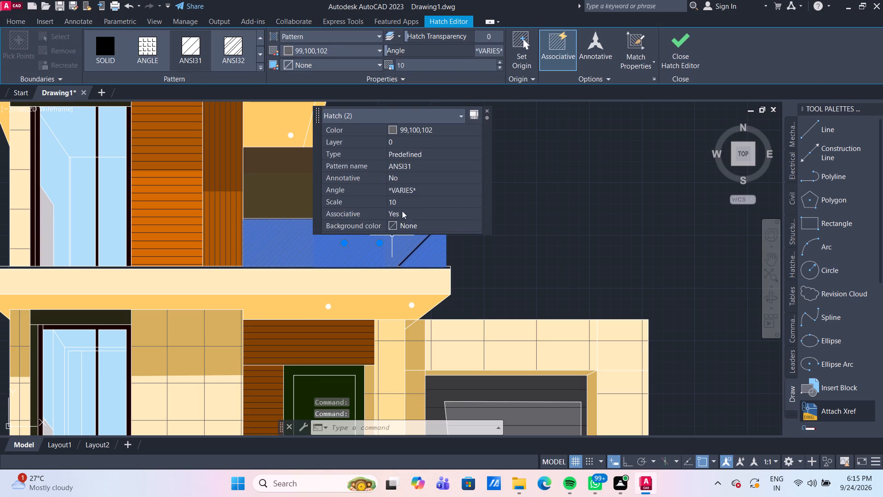
pyautogui.click(409, 202)
pyautogui.write('15')
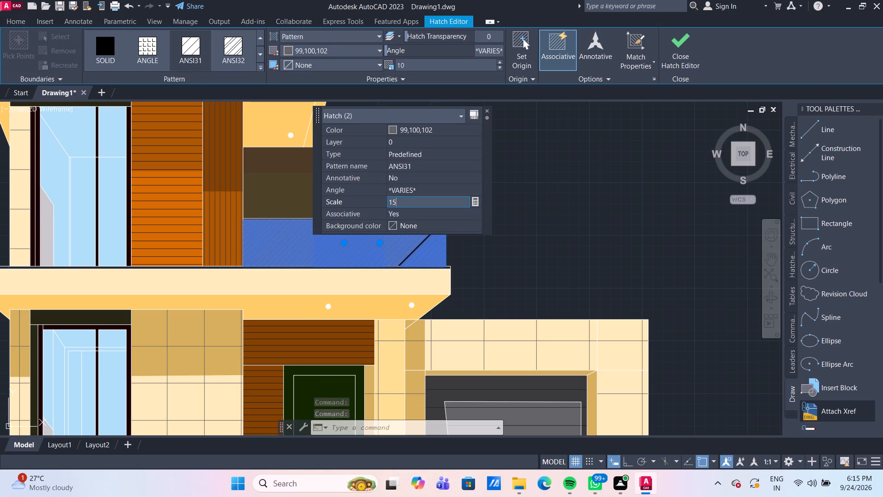
pyautogui.press('Return')
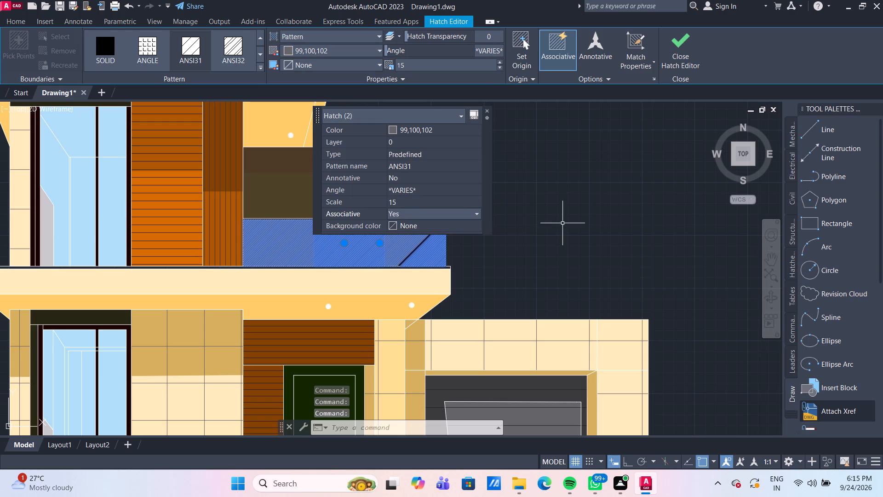
pyautogui.press('Escape')
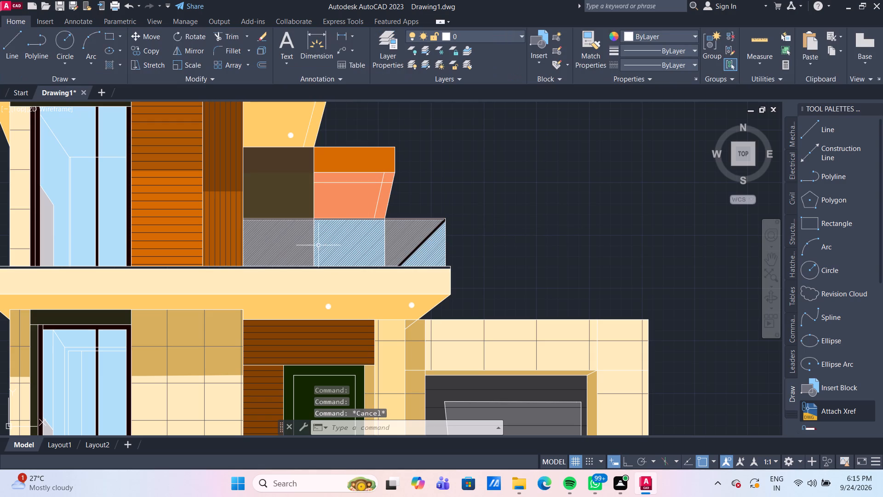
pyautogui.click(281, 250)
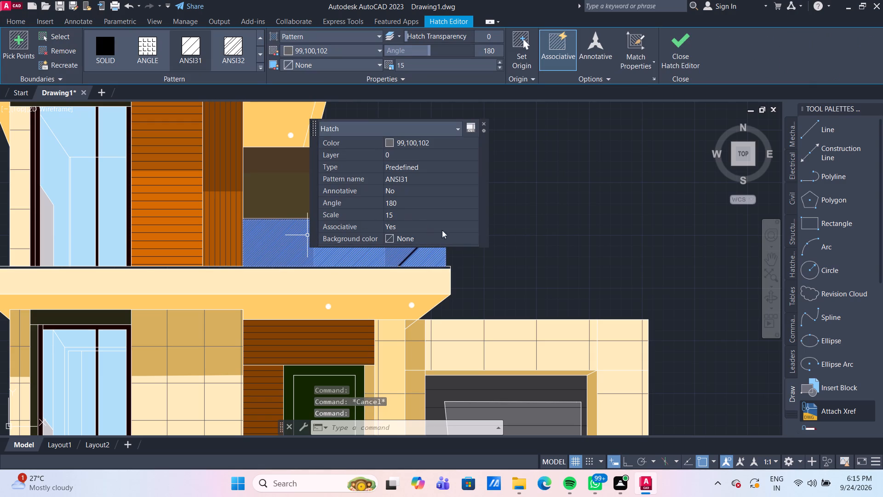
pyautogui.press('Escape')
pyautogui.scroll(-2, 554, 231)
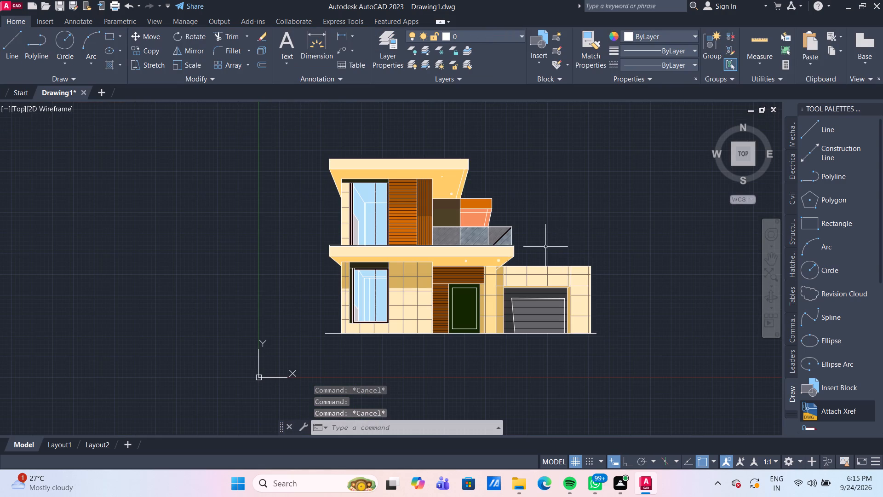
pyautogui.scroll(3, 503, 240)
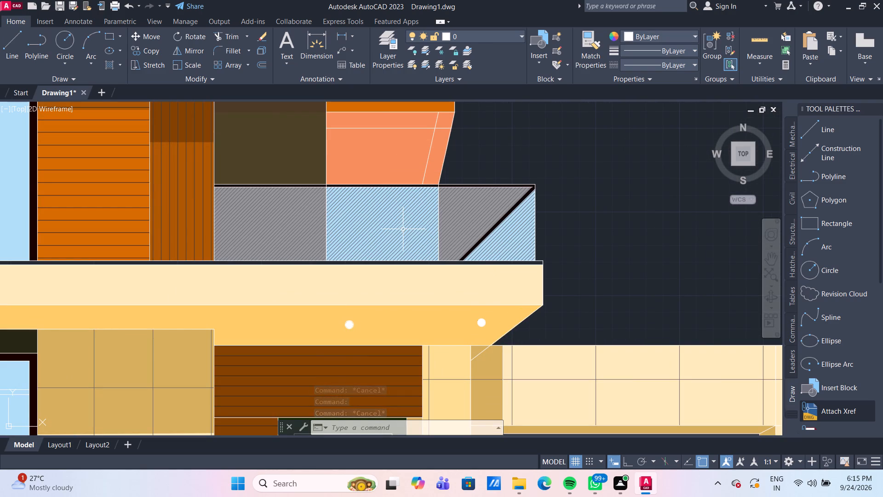
# Examine the line hatches on the balcony glass panels up close and against the whole elevation.
pyautogui.scroll(-2, 589, 187)
pyautogui.scroll(-2, 614, 220)
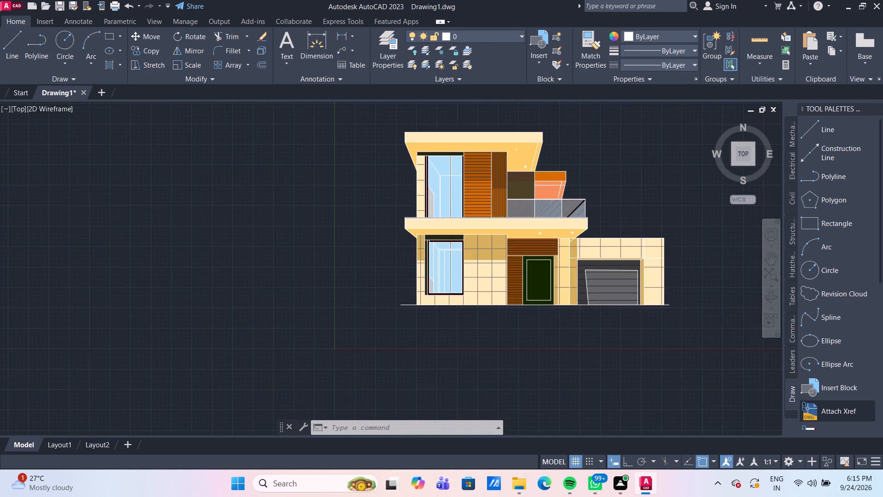
pyautogui.moveTo(629, 204); pyautogui.dragTo(550, 201, button='middle')
pyautogui.scroll(3, 498, 208)
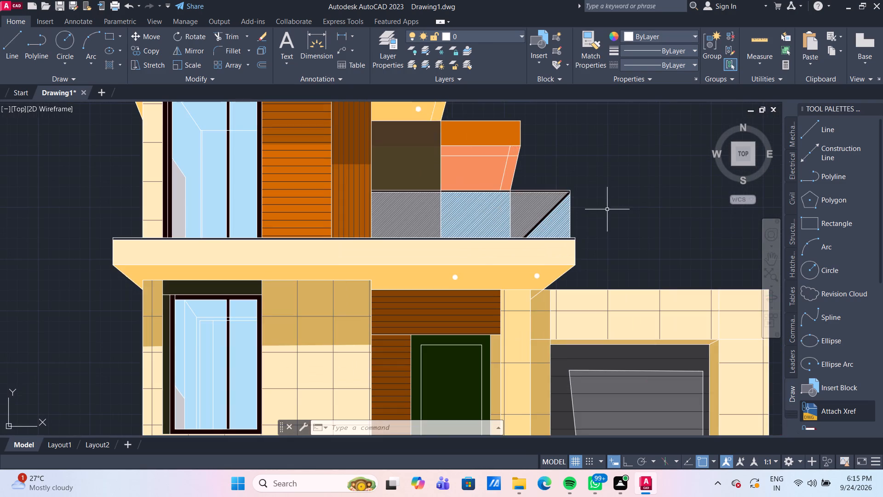
pyautogui.scroll(1, 606, 208)
pyautogui.scroll(3, 530, 219)
pyautogui.scroll(1, 455, 231)
pyautogui.moveTo(455, 231); pyautogui.dragTo(454, 231, button='middle')
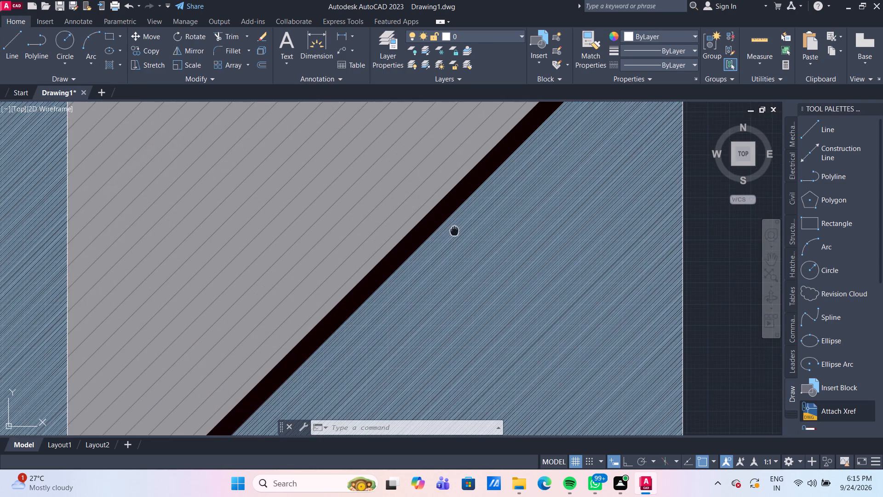
pyautogui.moveTo(454, 231); pyautogui.dragTo(436, 202, button='middle')
pyautogui.scroll(-2, 438, 202)
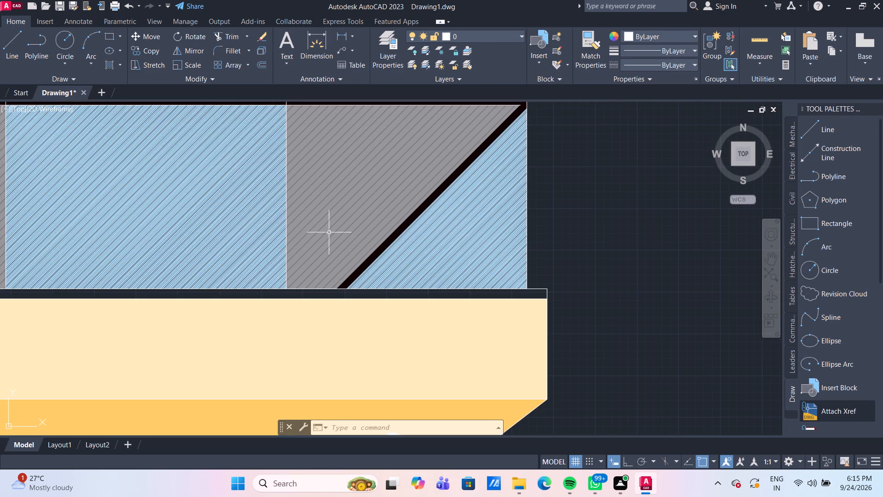
pyautogui.scroll(-1, 297, 229)
pyautogui.scroll(3, 404, 237)
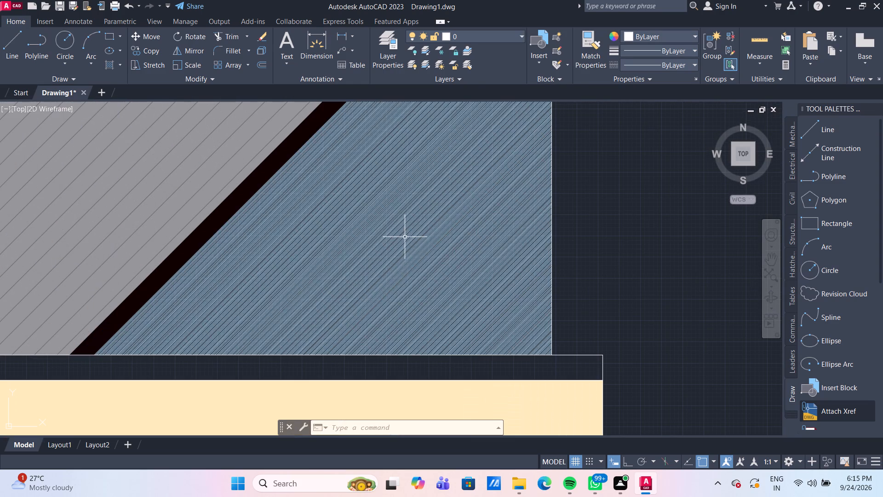
pyautogui.scroll(-3, 390, 231)
pyautogui.scroll(3, 390, 233)
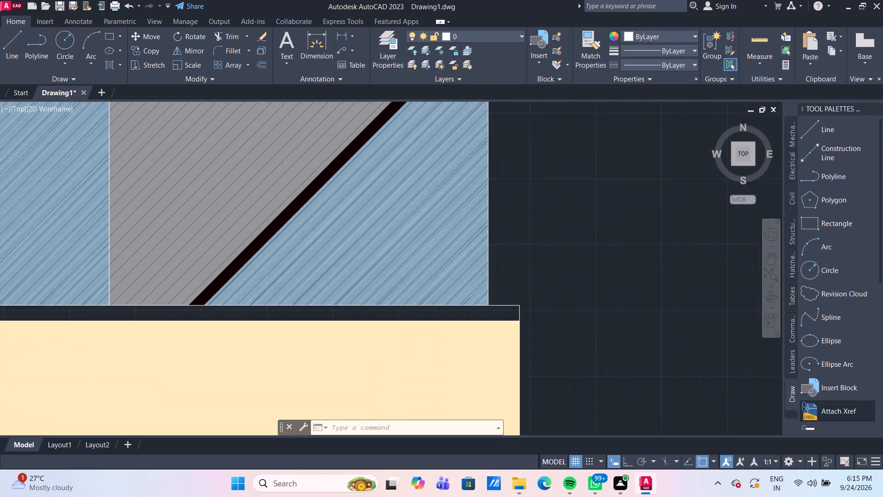
# Delete the ANSI31 line hatches on the balcony glass panels together with the solid light-blue fill.
pyautogui.click(390, 232)
pyautogui.scroll(-3, 400, 244)
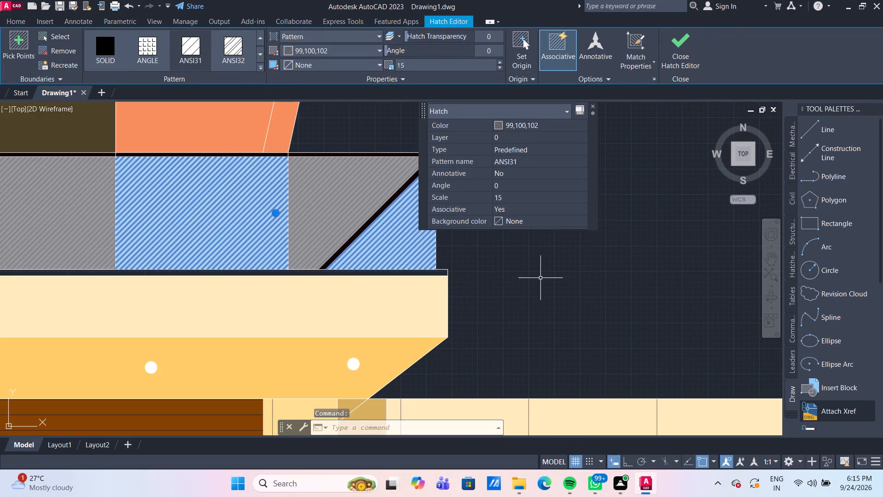
pyautogui.press('Delete')
pyautogui.scroll(3, 389, 237)
pyautogui.click(427, 250)
pyautogui.press('Delete')
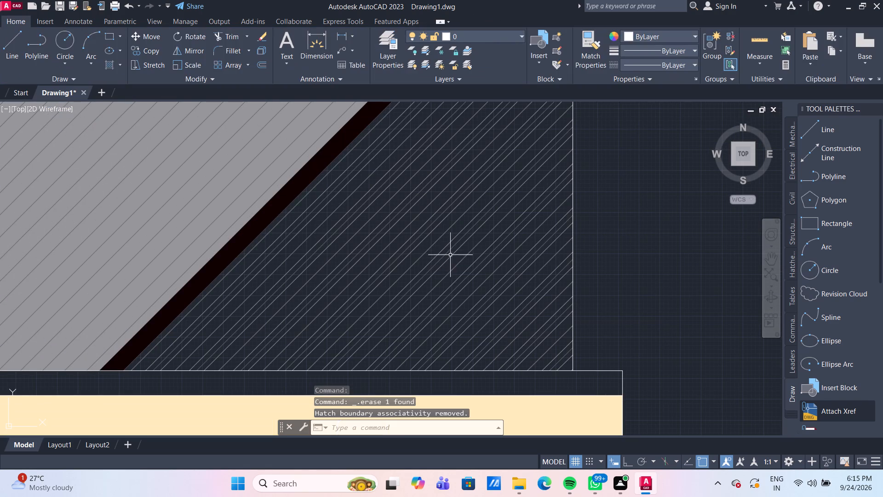
pyautogui.click(450, 247)
pyautogui.press('Delete')
pyautogui.click(450, 247)
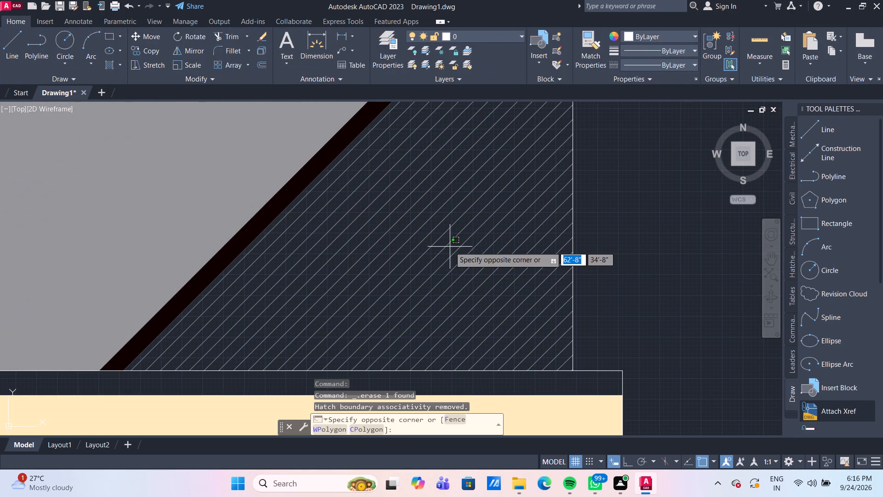
pyautogui.click(430, 215)
pyautogui.press('Delete')
pyautogui.scroll(-3, 432, 223)
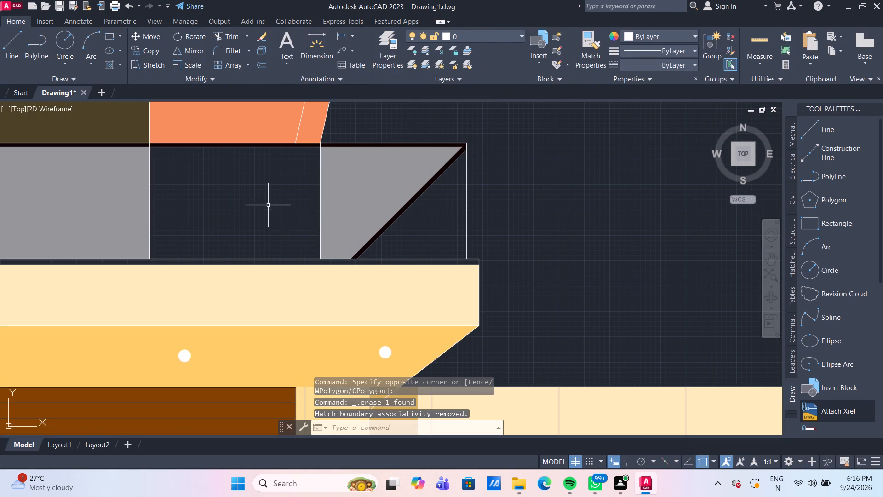
# Fill the empty middle and triangular end balcony glass panels with a solid hatch in colour 173,221,247.
pyautogui.scroll(-3, 256, 237)
pyautogui.scroll(2, 255, 237)
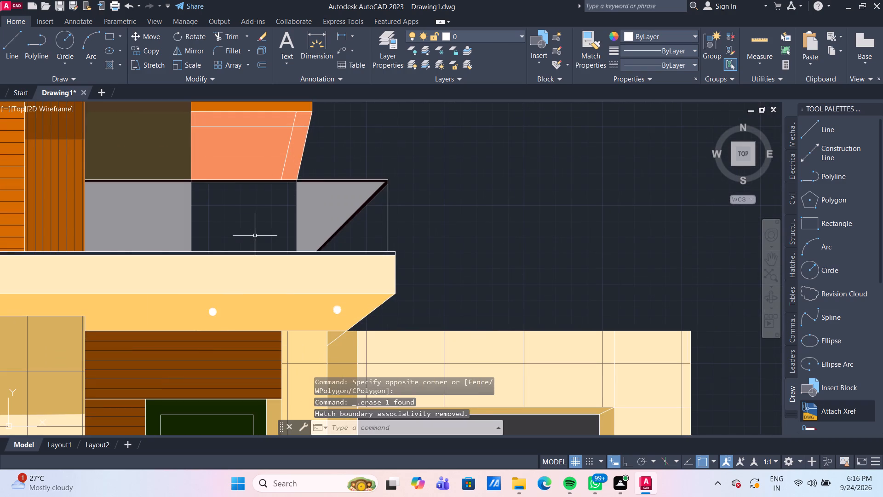
pyautogui.click(114, 66)
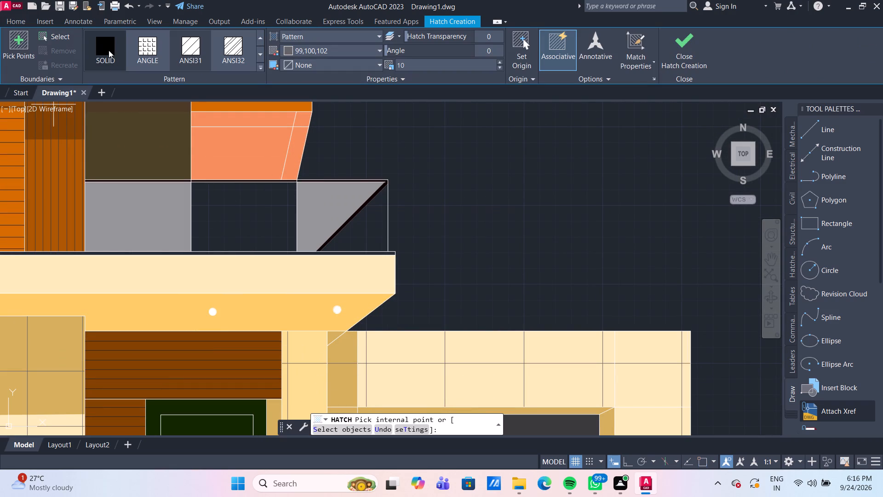
pyautogui.click(109, 50)
pyautogui.click(336, 48)
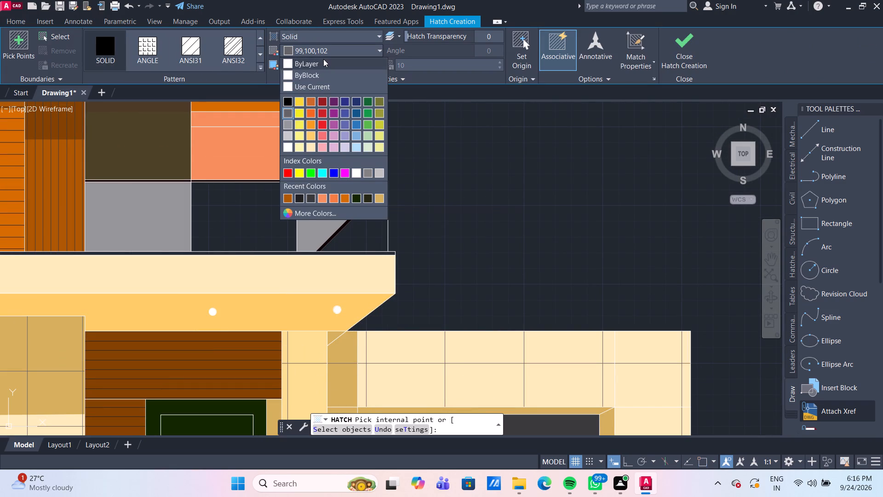
pyautogui.click(358, 148)
pyautogui.click(254, 219)
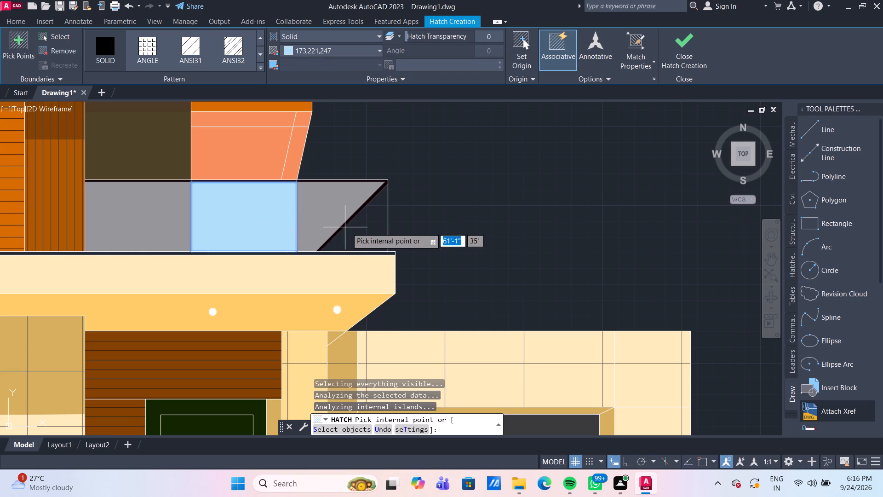
pyautogui.click(353, 231)
pyautogui.press('Return')
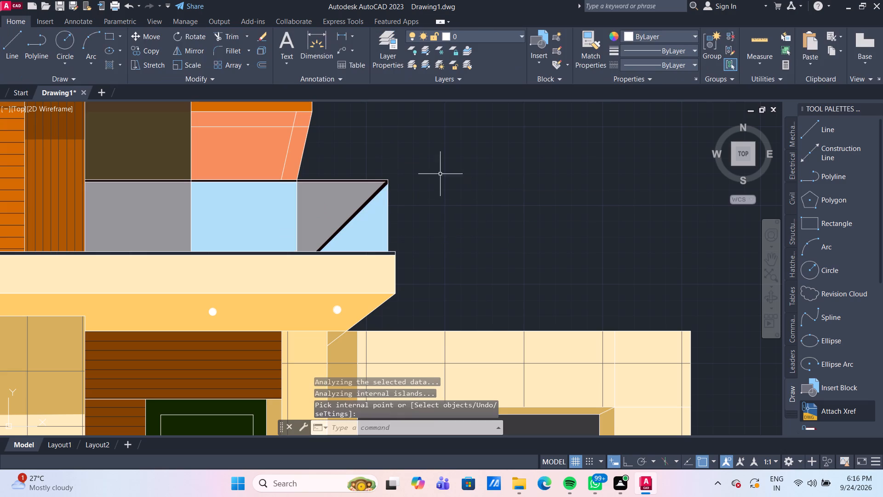
# Hatch the grey and light-blue balcony glass panels with ANSI31 in colour 99,100,102, angle 0, scale 10.
pyautogui.click(110, 67)
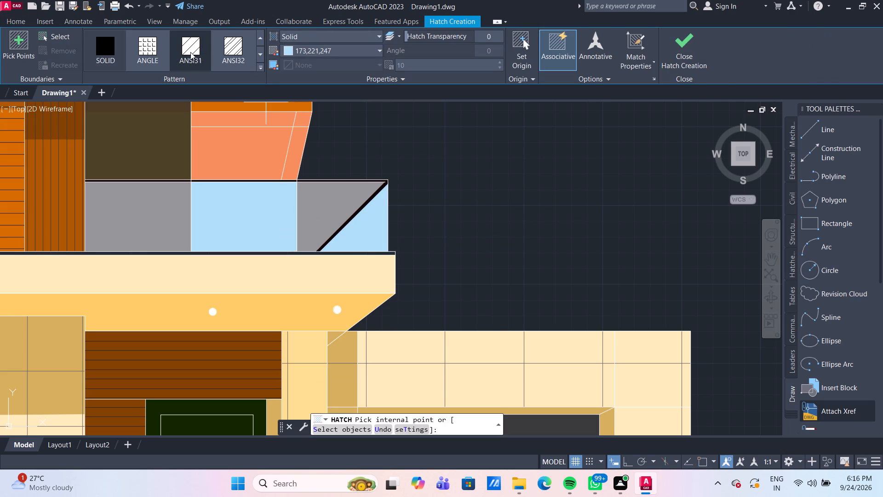
pyautogui.click(190, 52)
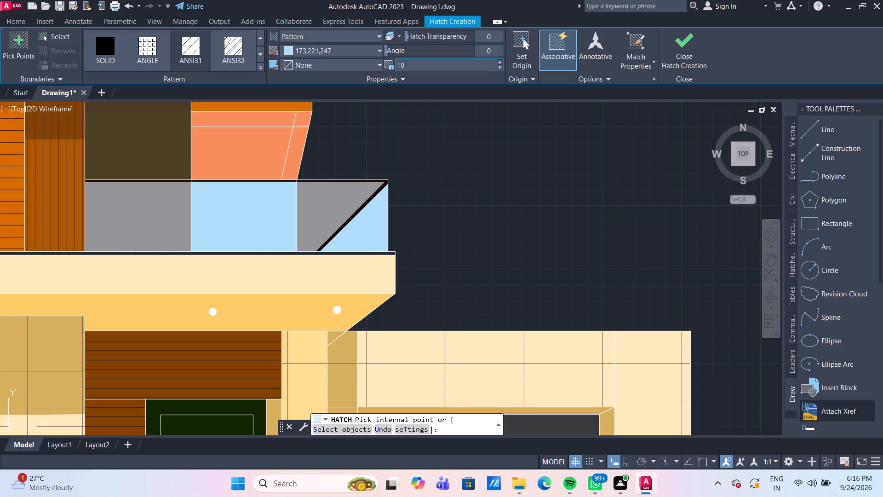
pyautogui.click(351, 48)
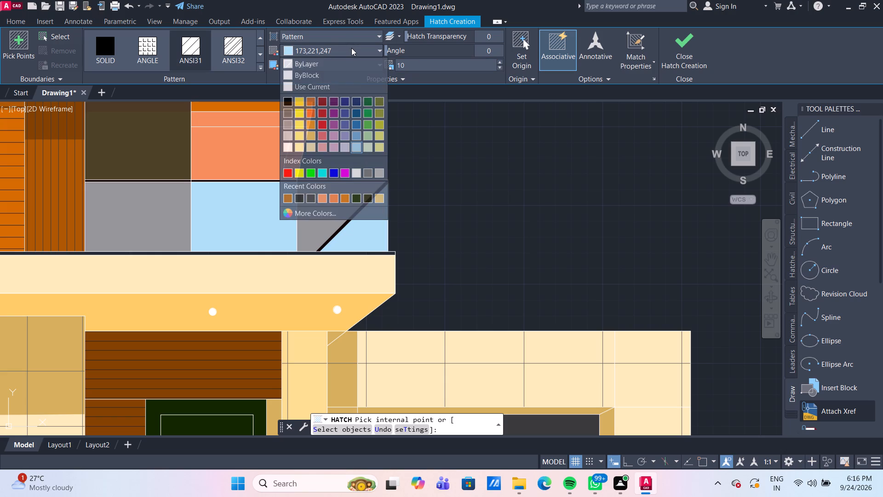
pyautogui.click(286, 114)
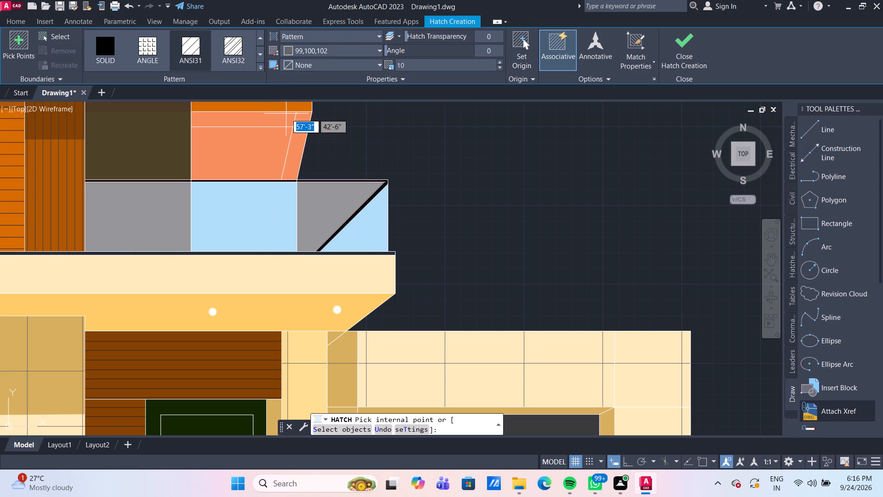
pyautogui.click(137, 222)
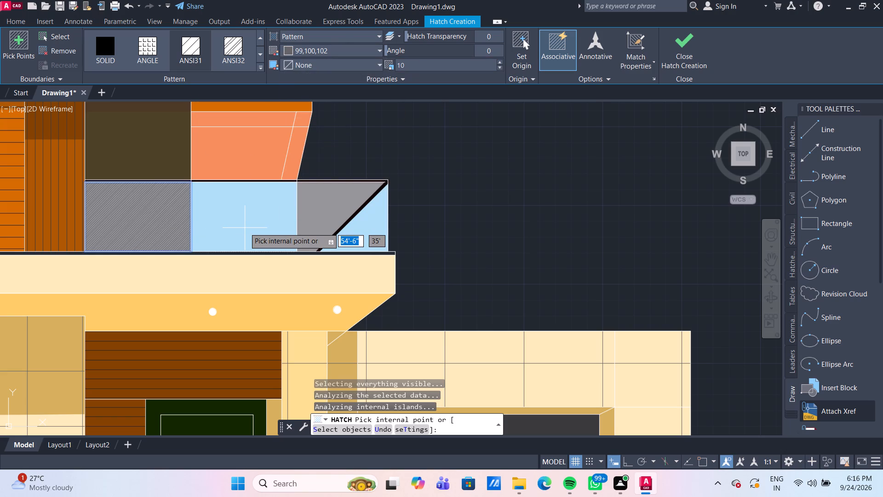
pyautogui.click(245, 228)
pyautogui.click(331, 217)
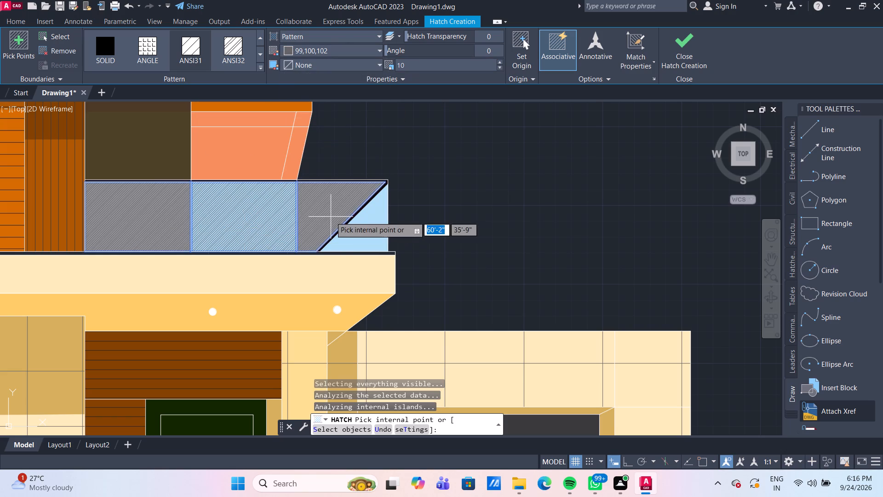
pyautogui.scroll(3, 361, 214)
pyautogui.click(344, 203)
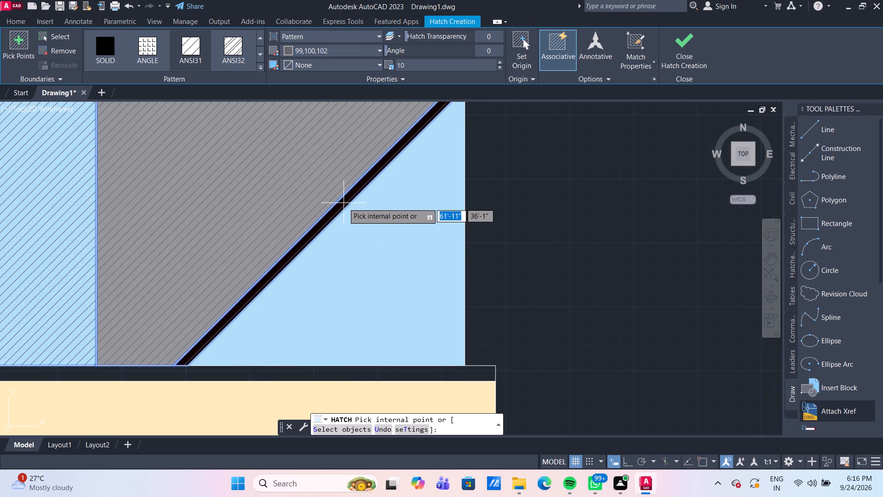
pyautogui.click(367, 237)
pyautogui.scroll(-3, 367, 237)
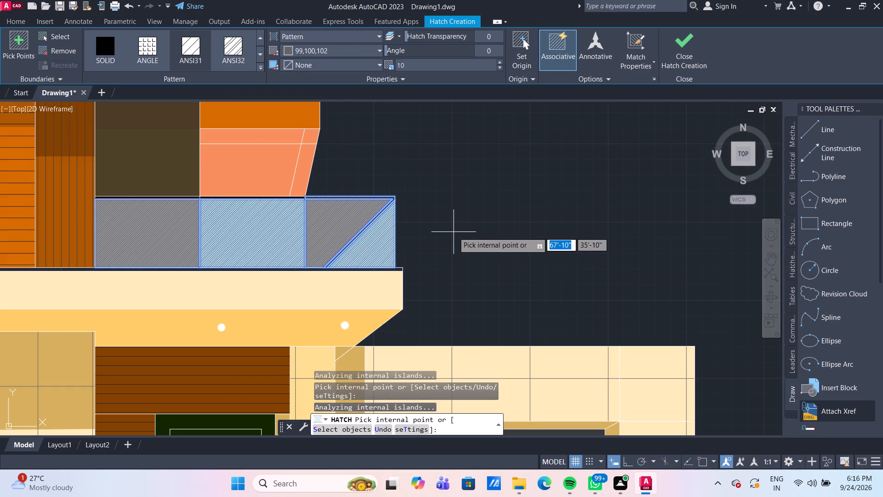
pyautogui.press('Return')
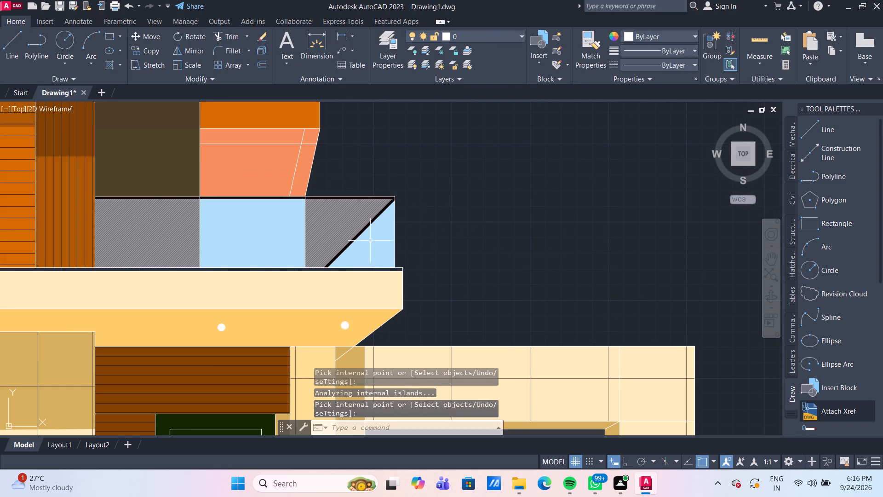
# Set the scale of the balcony glass line hatch to 15.
pyautogui.click(353, 224)
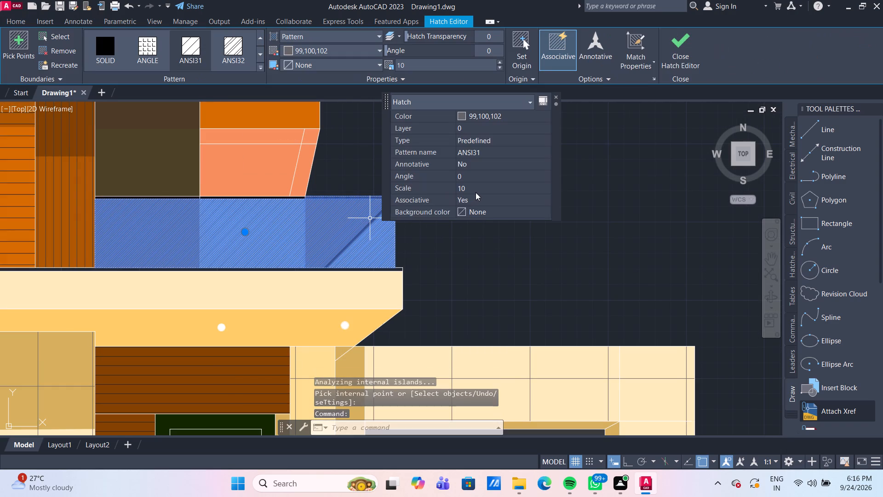
pyautogui.click(476, 192)
pyautogui.write('15')
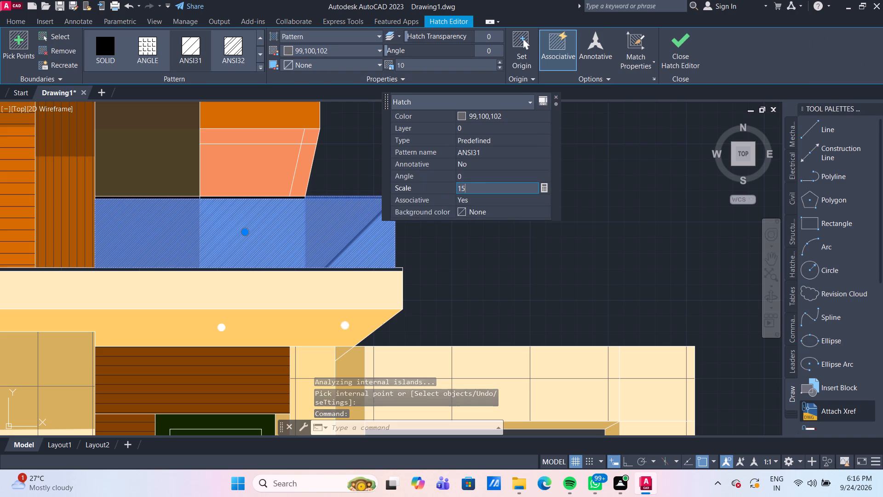
pyautogui.press('Return')
# Hatch the two light-blue balcony glass panels with ANSI31 in colour 99,100,102, angle 0, scale 10.
pyautogui.press('Return')
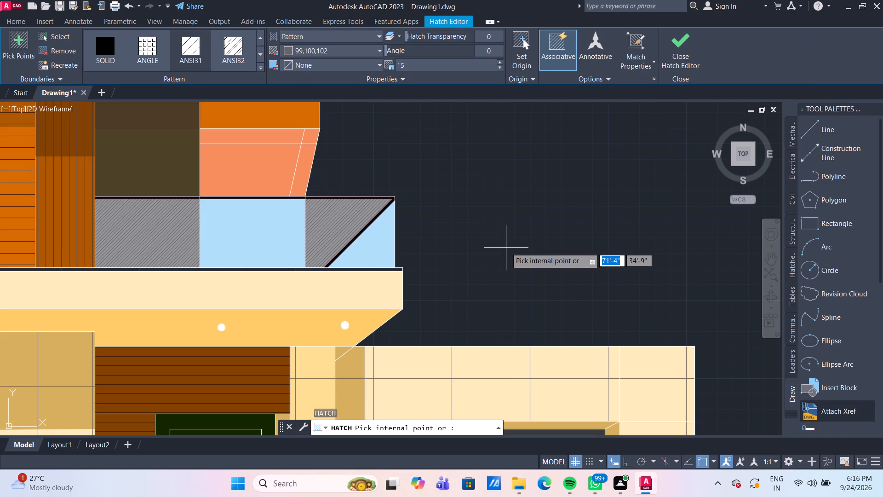
pyautogui.click(382, 245)
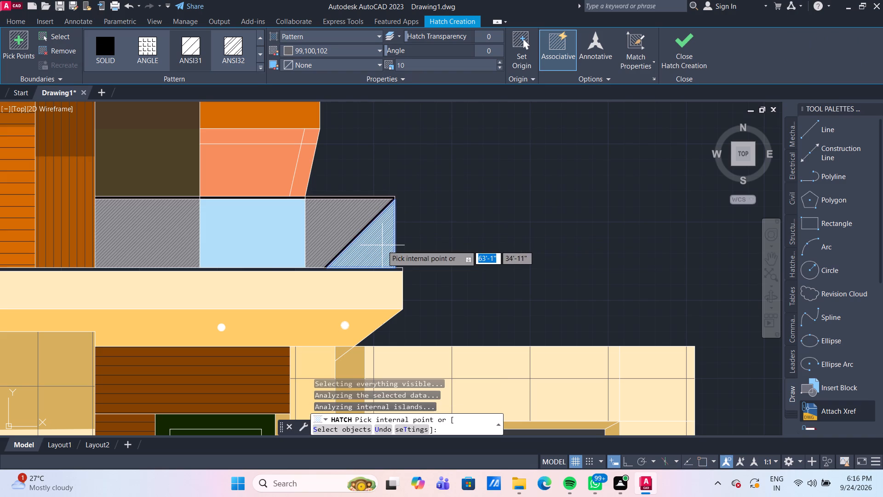
pyautogui.click(266, 239)
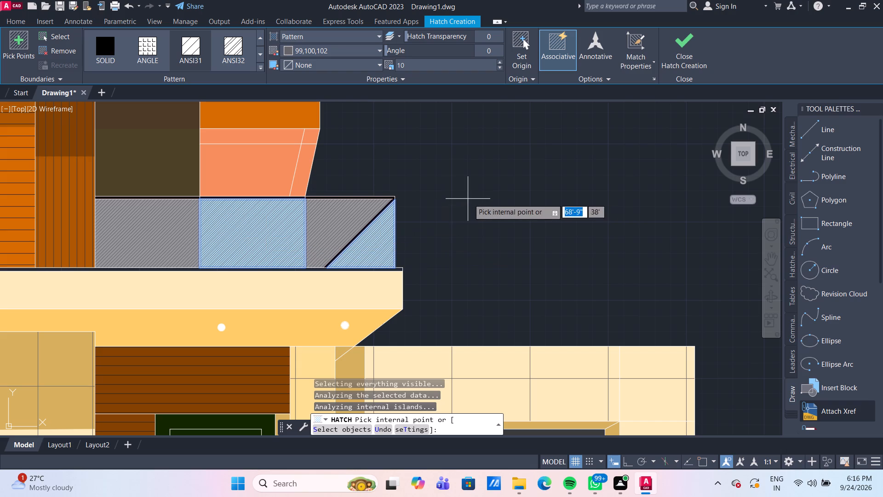
pyautogui.press('Escape')
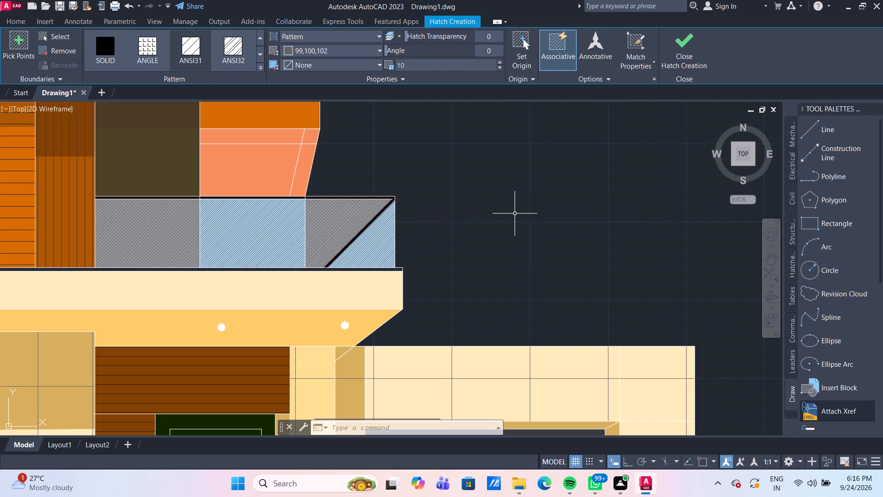
# Review the hatching across the whole house front elevation.
pyautogui.scroll(-2, 515, 214)
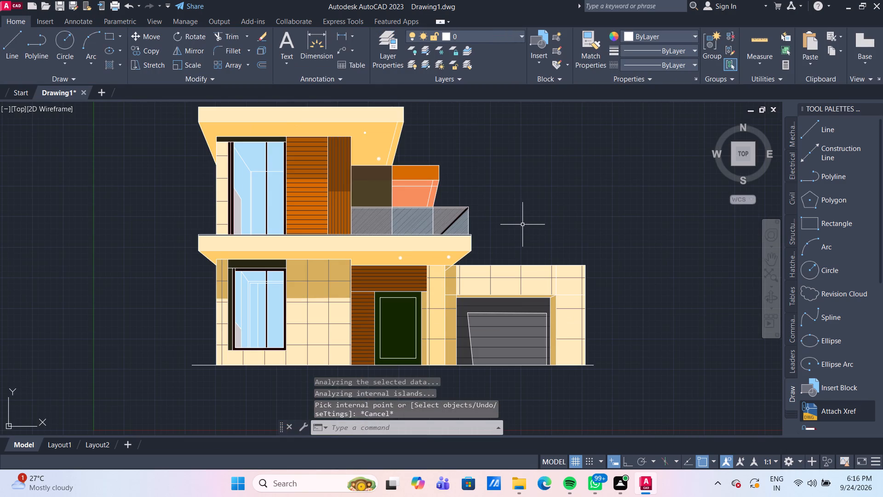
pyautogui.scroll(-1, 522, 225)
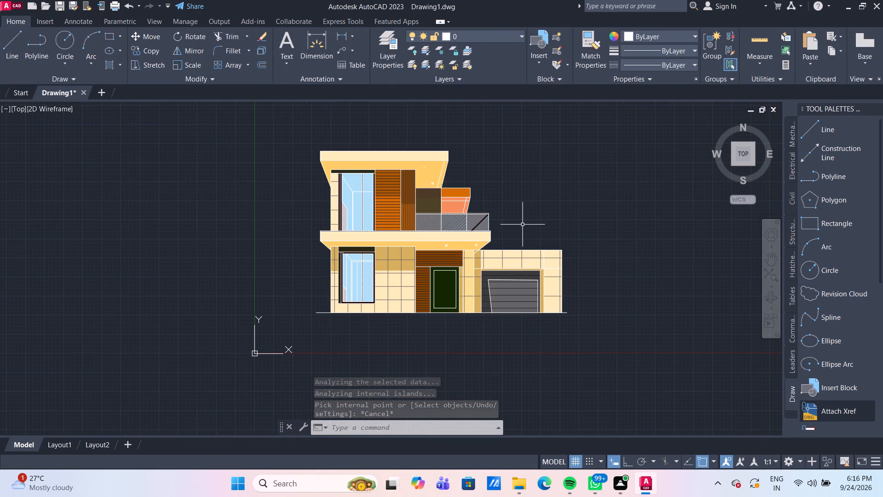
pyautogui.scroll(1, 522, 225)
pyautogui.scroll(-1, 522, 225)
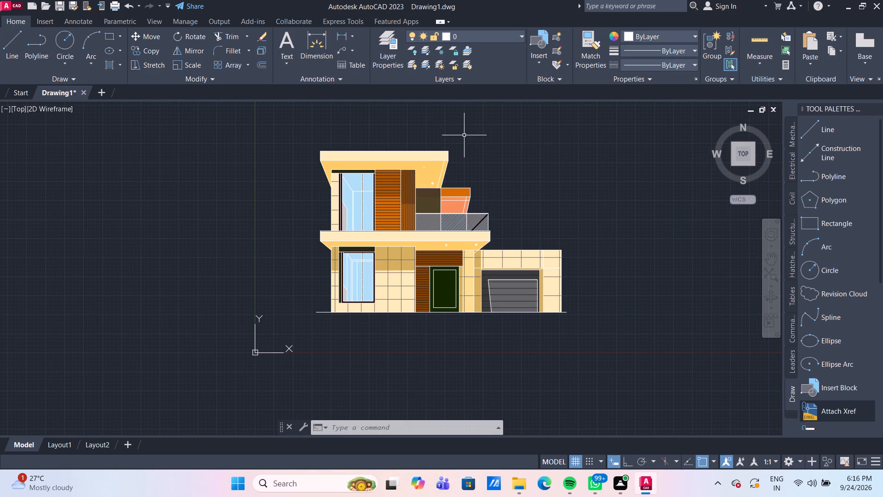
pyautogui.scroll(3, 392, 263)
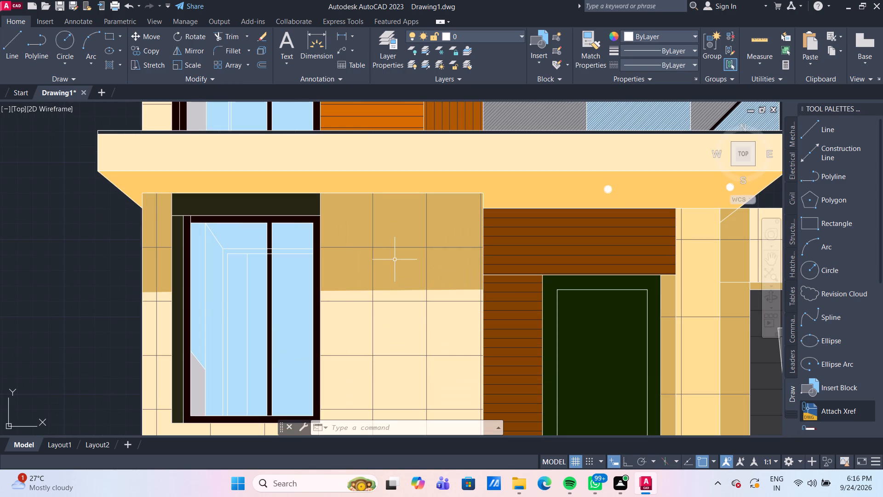
pyautogui.scroll(-2, 395, 255)
pyautogui.scroll(-2, 577, 153)
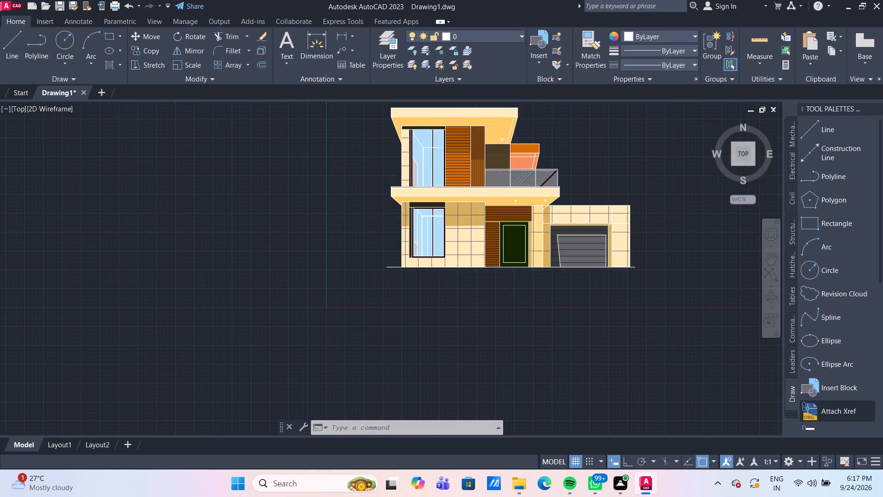
pyautogui.moveTo(577, 153); pyautogui.dragTo(424, 180, button='middle')
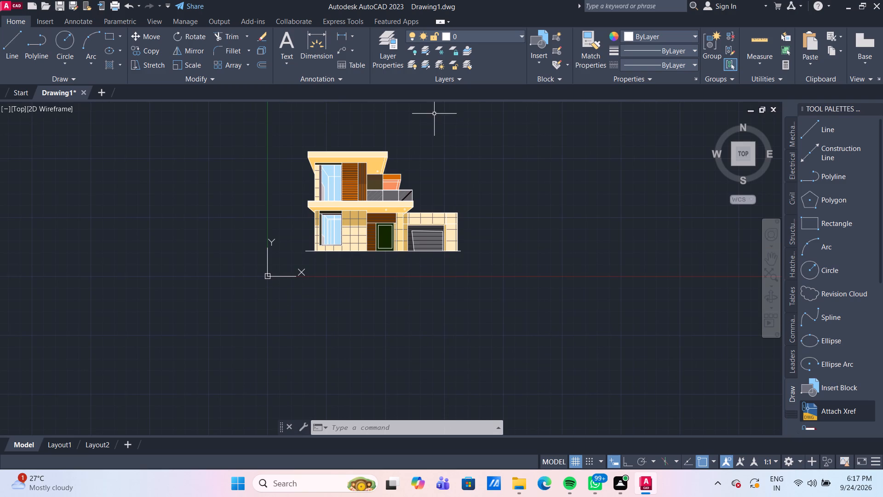
# Set the colour of layer 0 to the dark grey true colour 31,31,31.
pyautogui.click(446, 38)
pyautogui.click(449, 52)
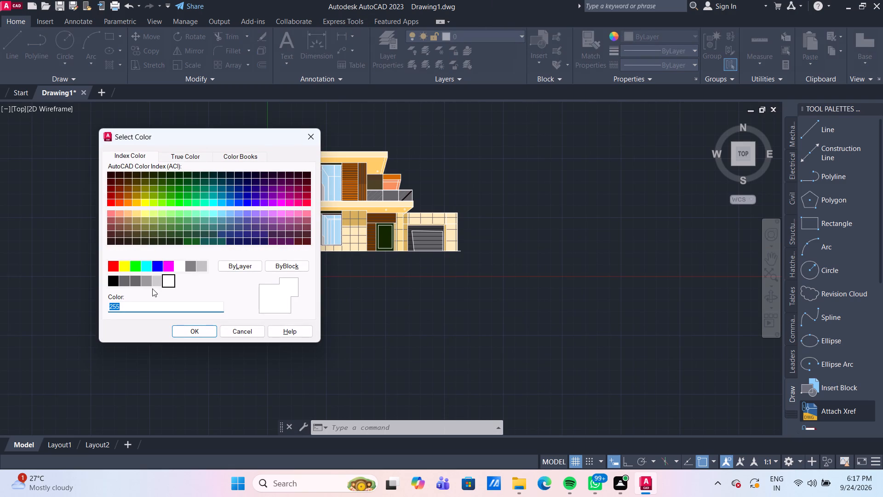
pyautogui.click(111, 281)
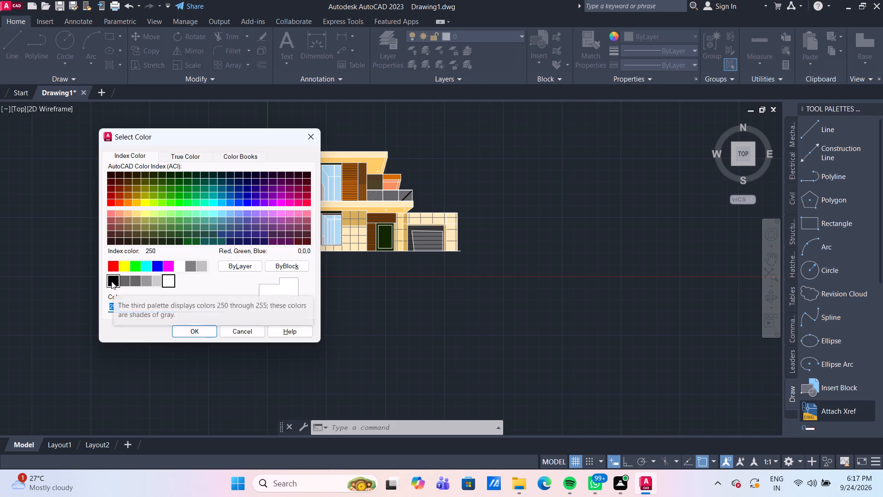
pyautogui.click(193, 156)
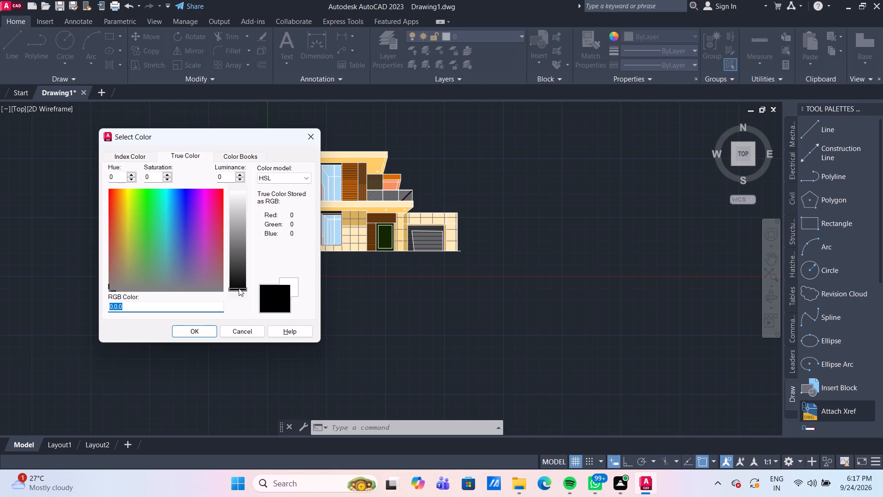
pyautogui.moveTo(239, 288); pyautogui.dragTo(241, 279)
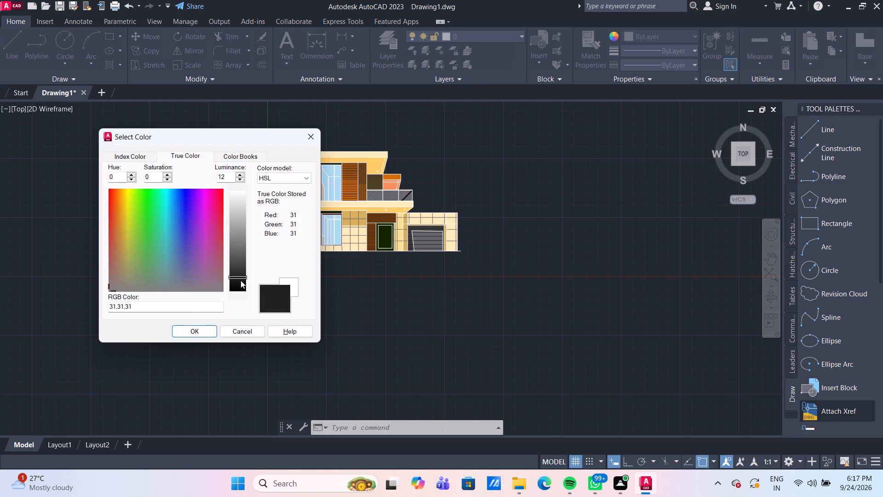
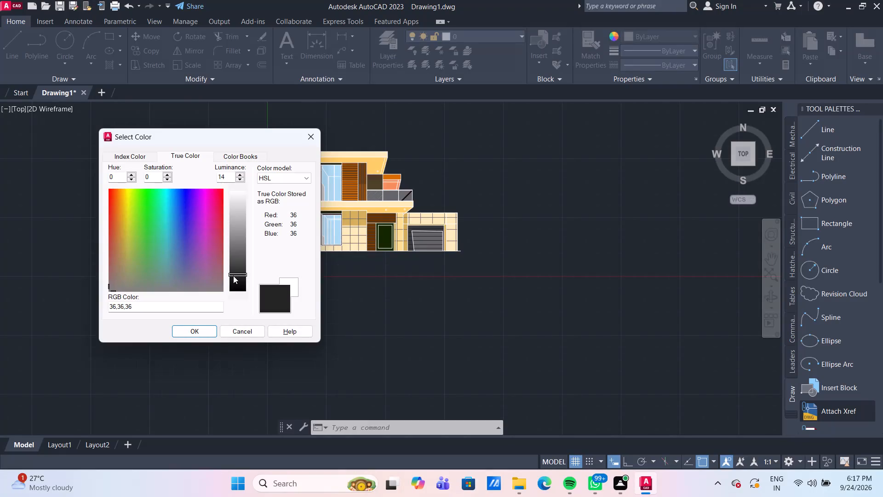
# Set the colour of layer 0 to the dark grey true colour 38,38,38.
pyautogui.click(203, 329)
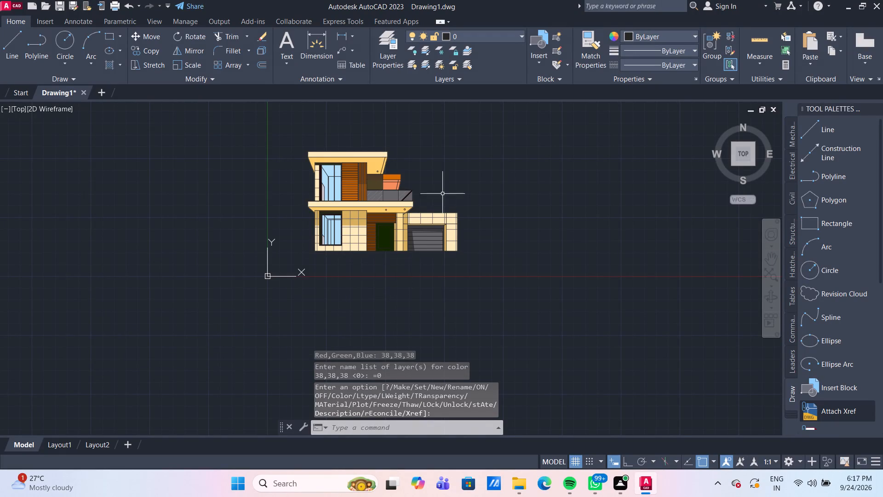
# Lighten the colour of layer 0 to the grey true colour 51,51,51 and check the linework across the elevation.
pyautogui.scroll(2, 451, 179)
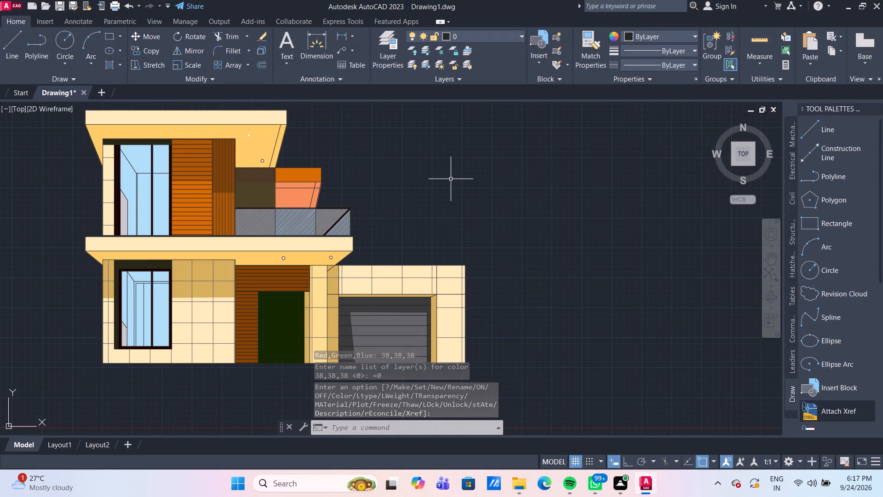
pyautogui.scroll(-2, 451, 179)
pyautogui.scroll(2, 451, 194)
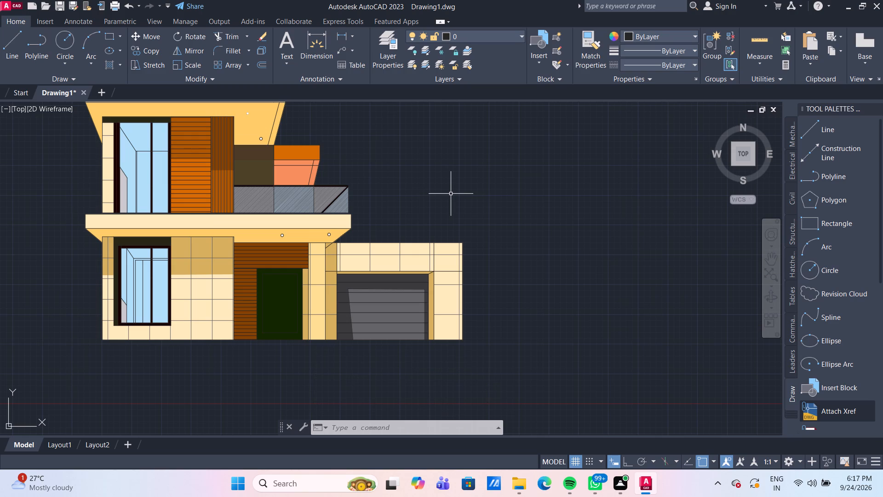
pyautogui.scroll(-1, 451, 194)
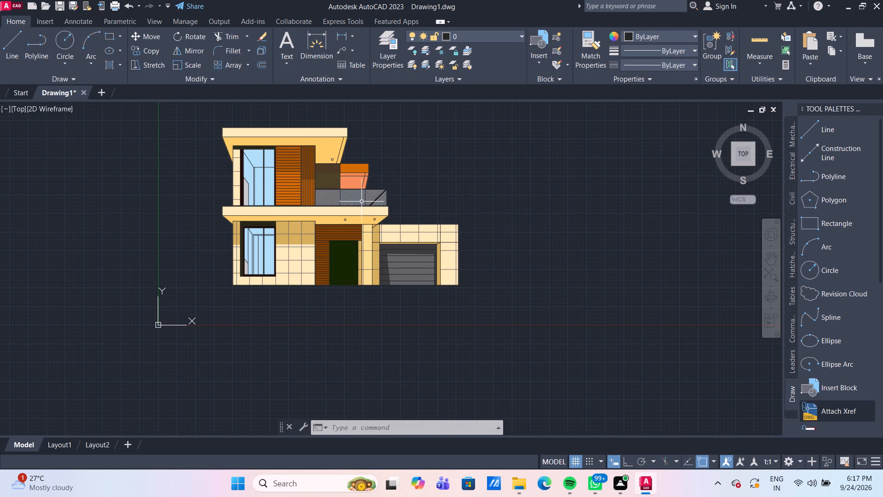
pyautogui.scroll(1, 363, 199)
pyautogui.scroll(-1, 404, 176)
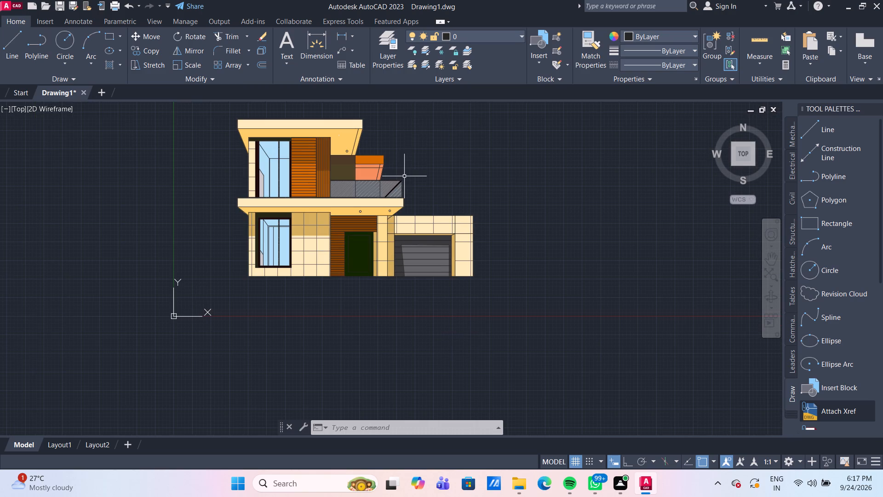
pyautogui.click(450, 37)
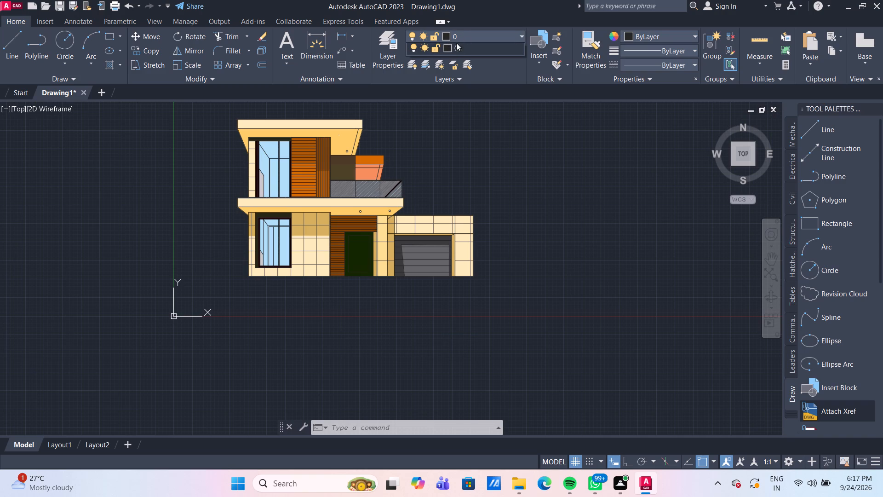
pyautogui.click(449, 49)
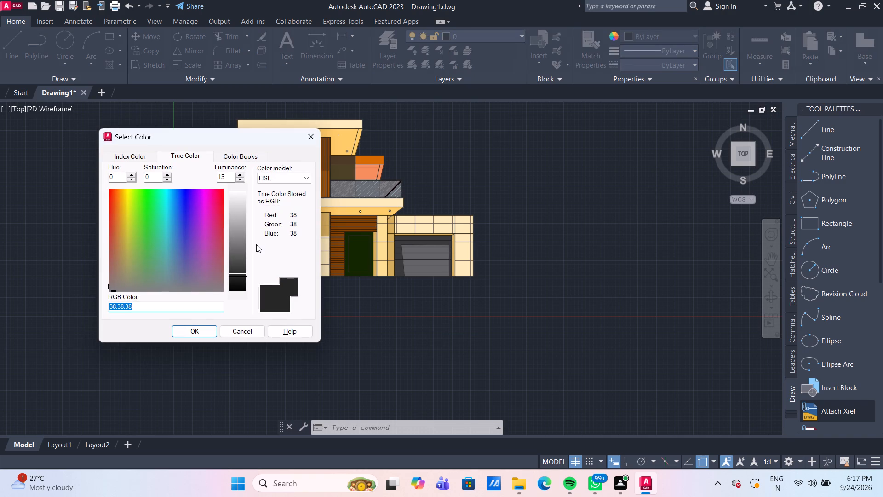
pyautogui.click(239, 263)
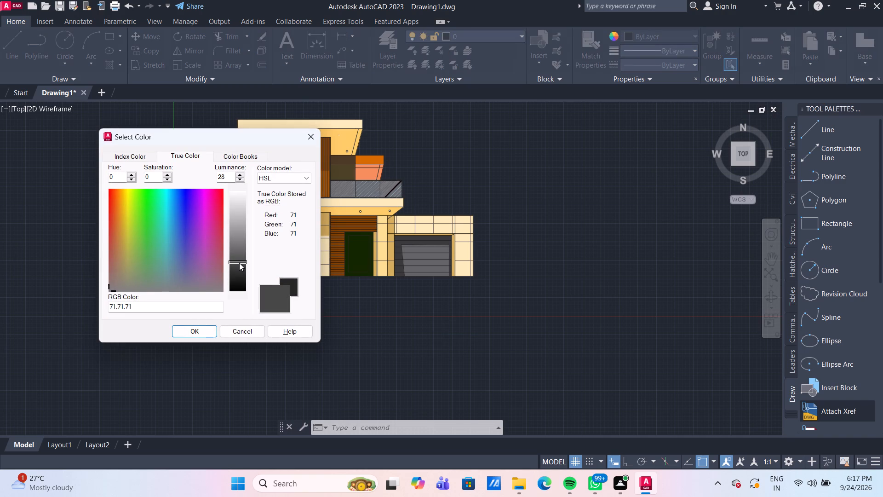
pyautogui.click(237, 271)
pyautogui.click(192, 330)
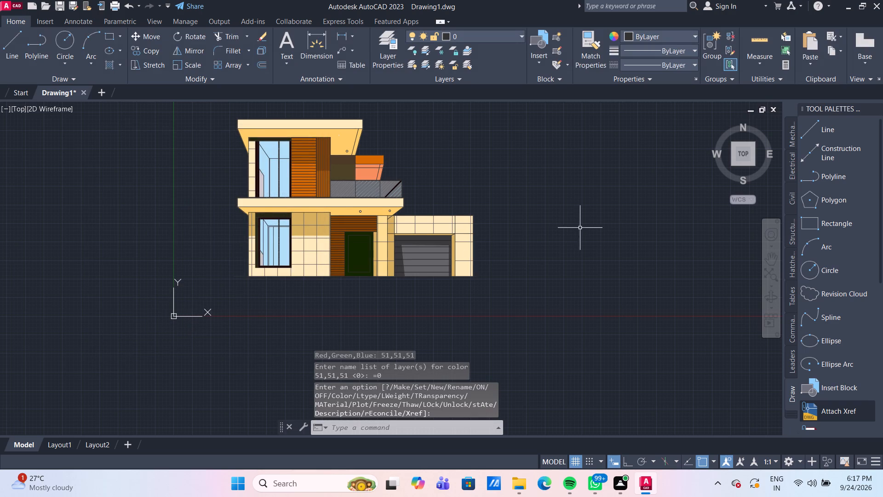
pyautogui.scroll(2, 563, 224)
pyautogui.scroll(-2, 562, 222)
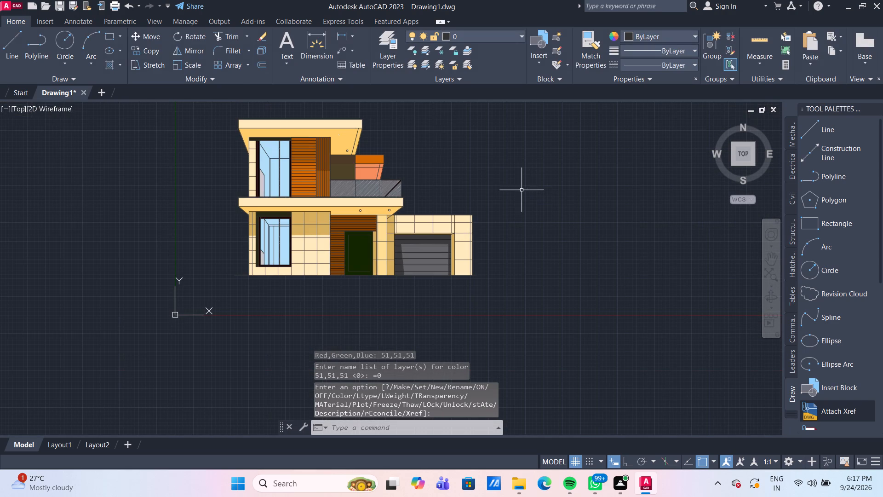
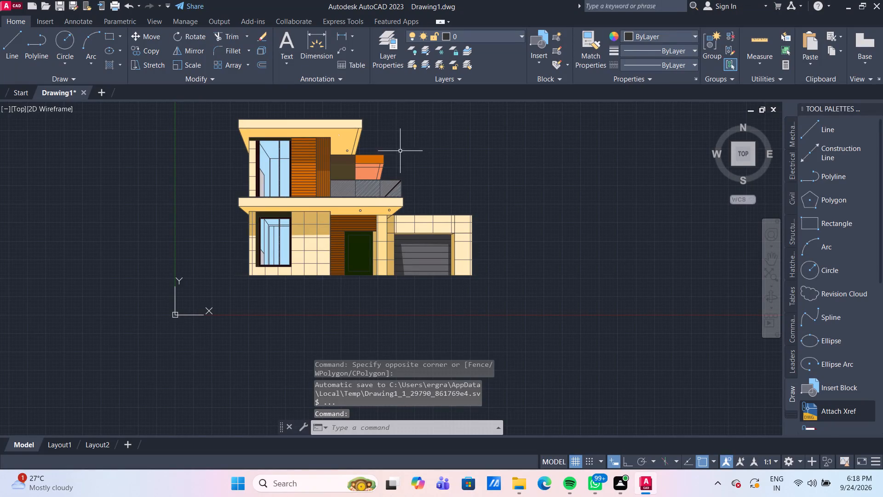
# Hatch part of the ground-floor window's inner panes with an ANSI31 pattern in 99,100,102, angle 135 and scale 100.
pyautogui.scroll(1, 435, 164)
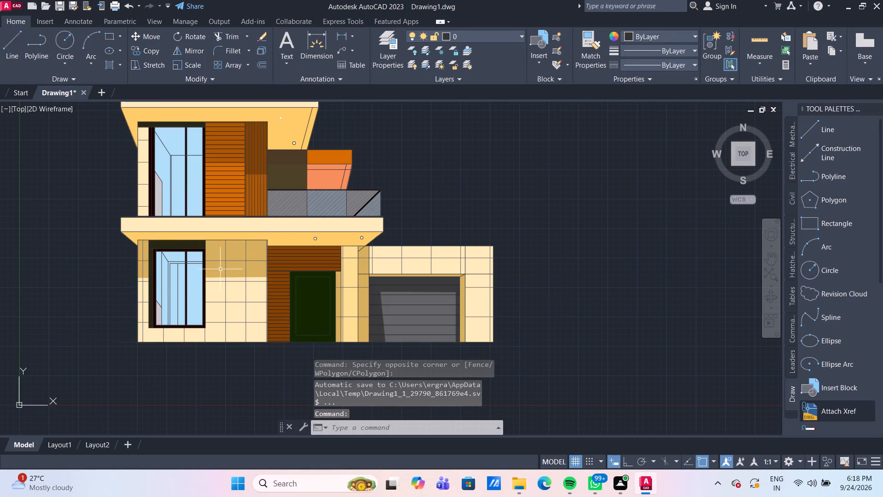
pyautogui.scroll(1, 188, 286)
pyautogui.moveTo(197, 288); pyautogui.dragTo(238, 321, button='middle')
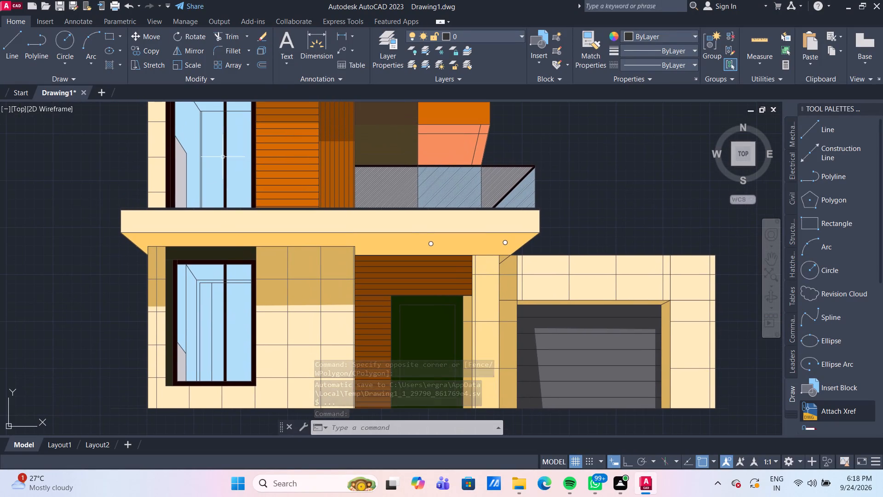
pyautogui.scroll(-1, 223, 157)
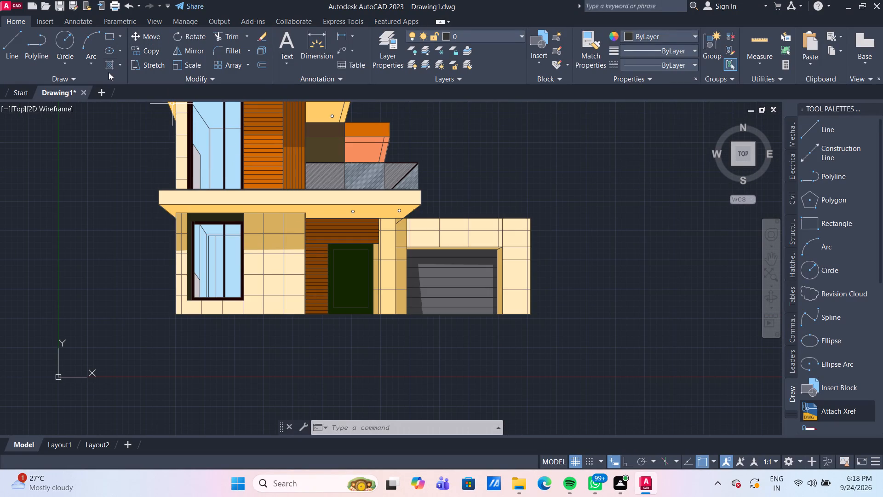
pyautogui.click(109, 65)
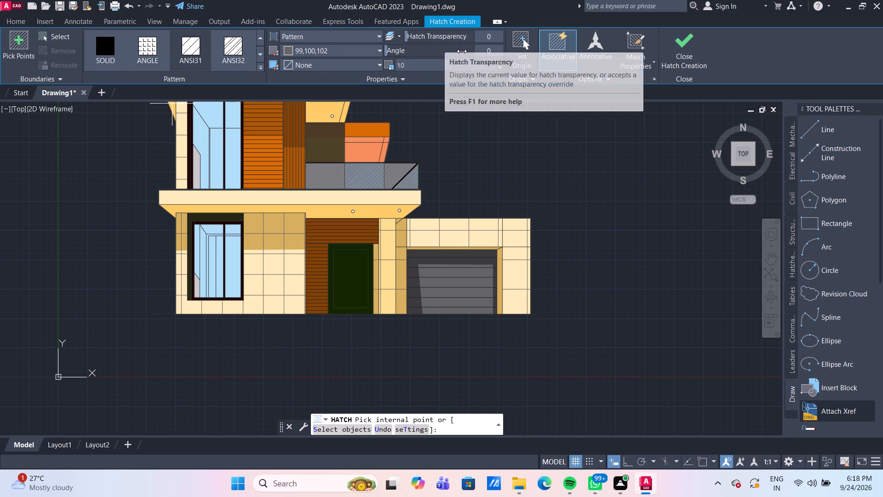
pyautogui.click(487, 51)
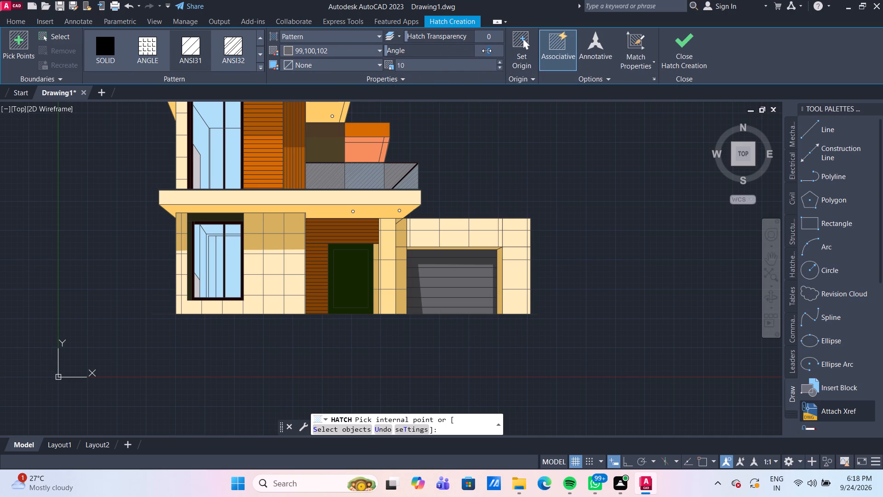
pyautogui.write('135')
pyautogui.press('Return')
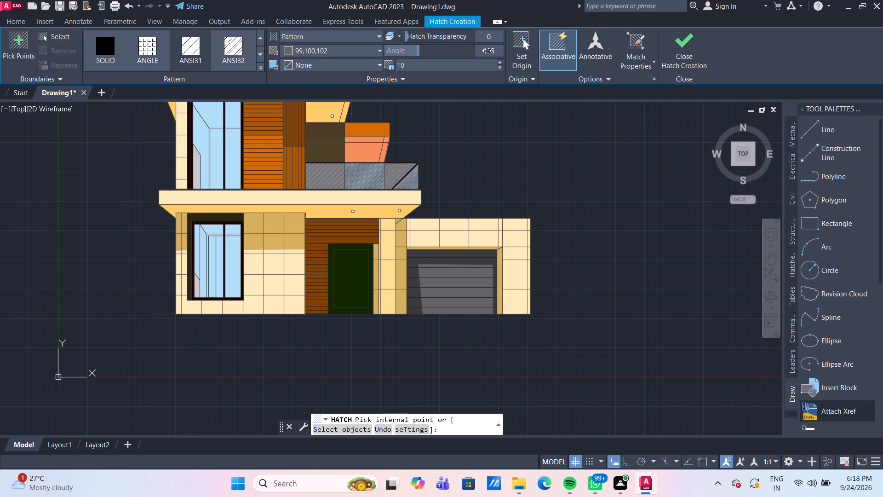
pyautogui.click(467, 60)
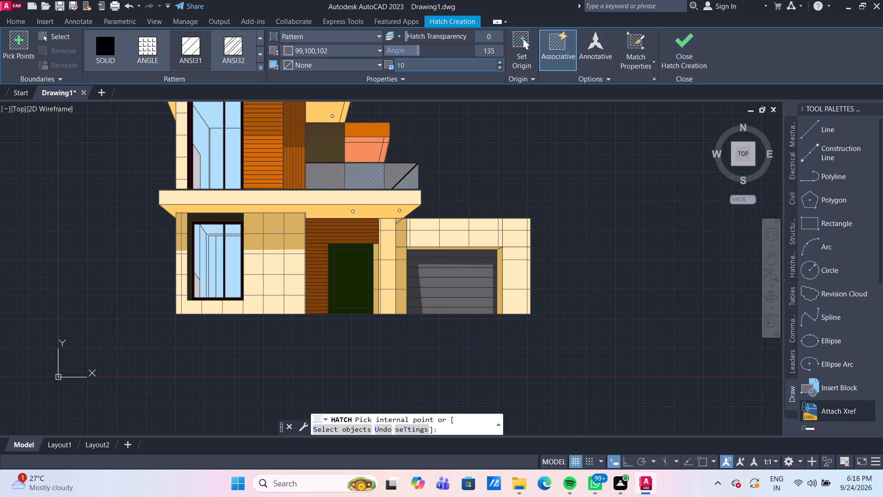
pyautogui.click(441, 65)
pyautogui.write('100')
pyautogui.press('Return')
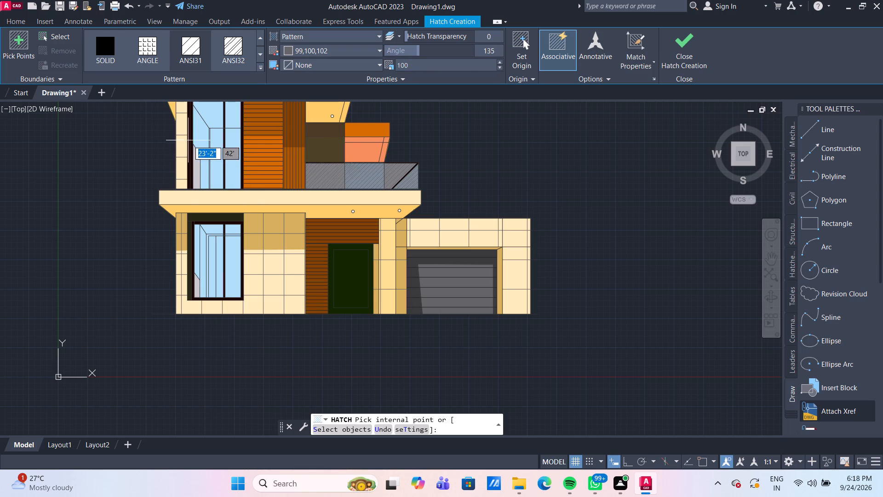
pyautogui.click(235, 273)
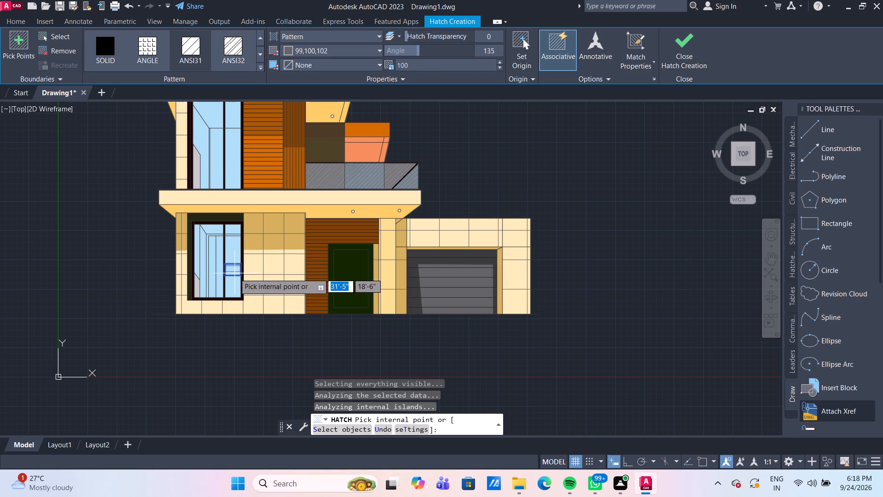
pyautogui.click(230, 284)
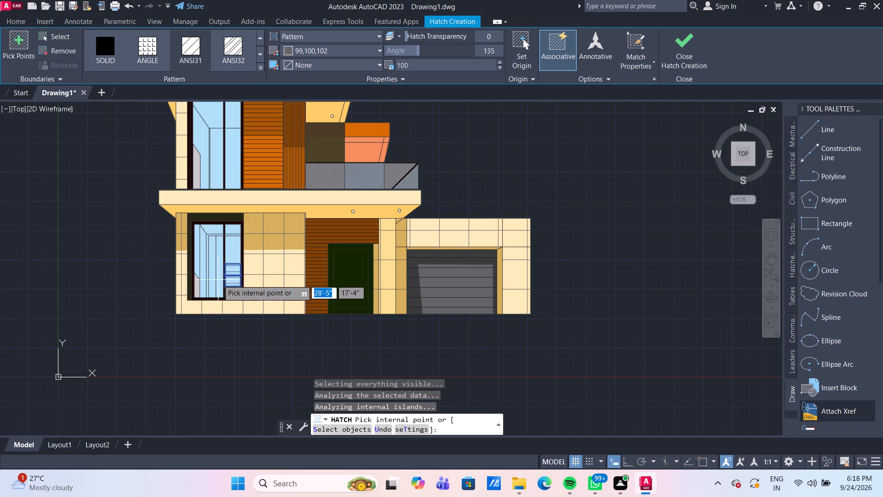
pyautogui.click(218, 280)
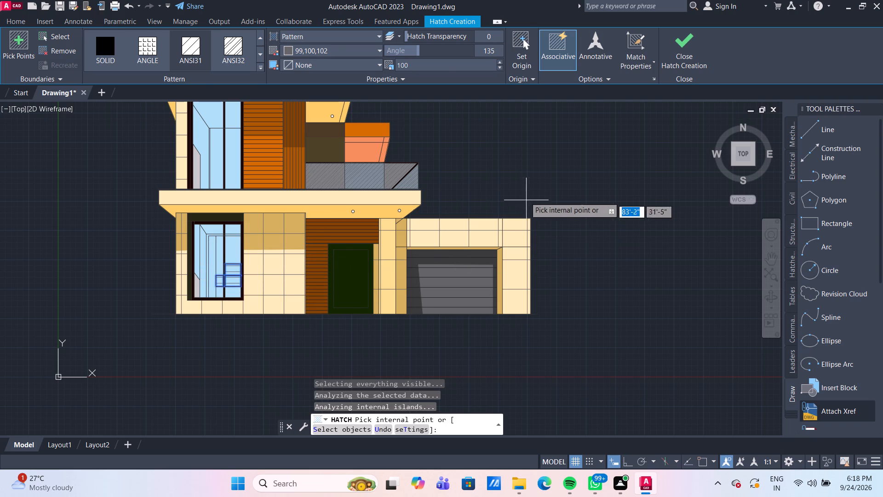
pyautogui.press('Escape')
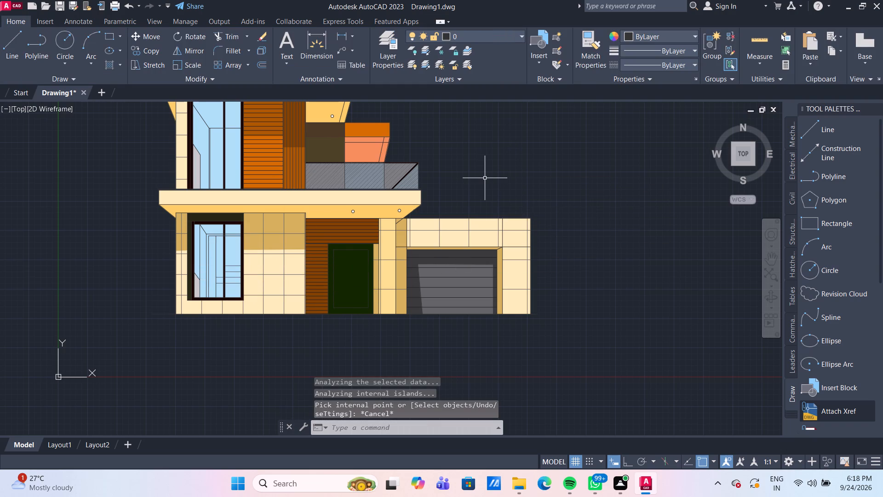
# Delete the partial ANSI31 hatch from the ground-floor window's glass.
pyautogui.click(231, 268)
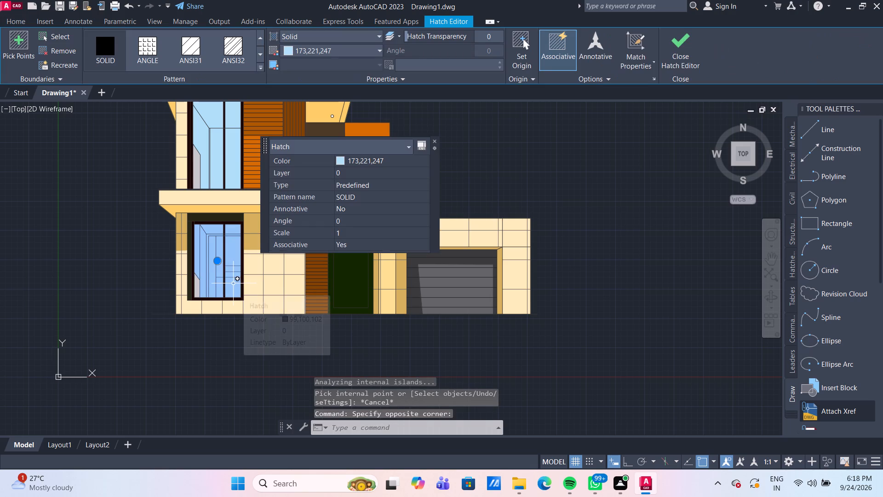
pyautogui.press('Escape')
pyautogui.scroll(2, 233, 283)
pyautogui.click(230, 272)
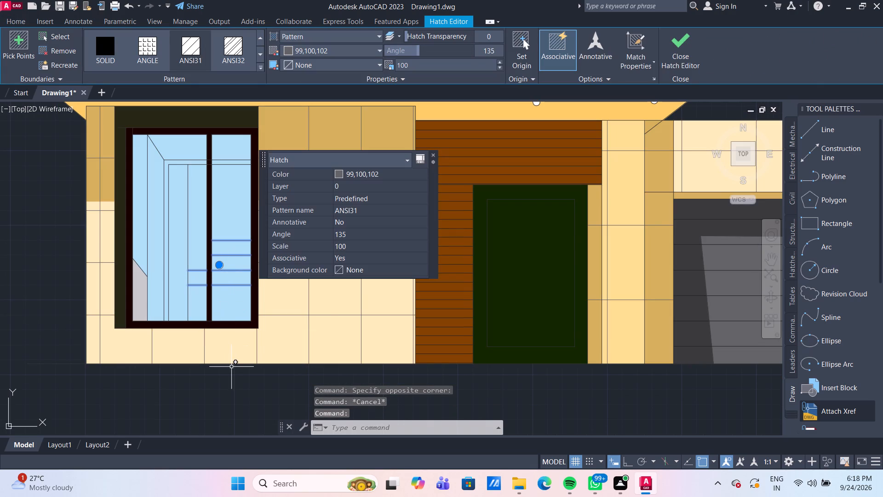
pyautogui.press('Delete')
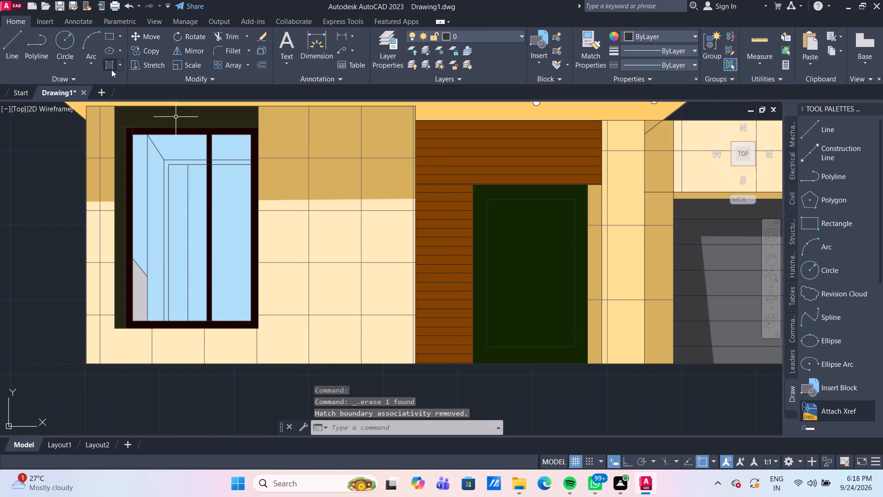
# Pick all the rectangular inner panes of the ground-floor window, on both sides of the dark mullion, for a new hatch.
pyautogui.click(111, 69)
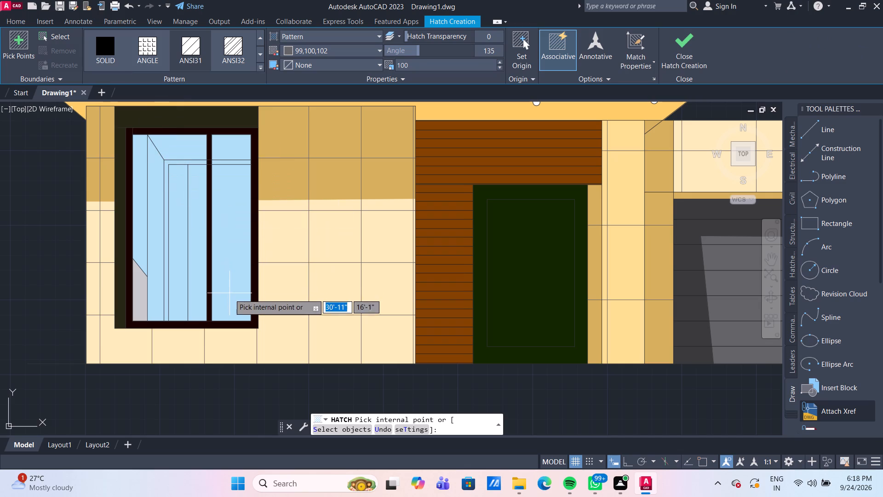
pyautogui.click(231, 303)
pyautogui.click(232, 264)
pyautogui.click(231, 272)
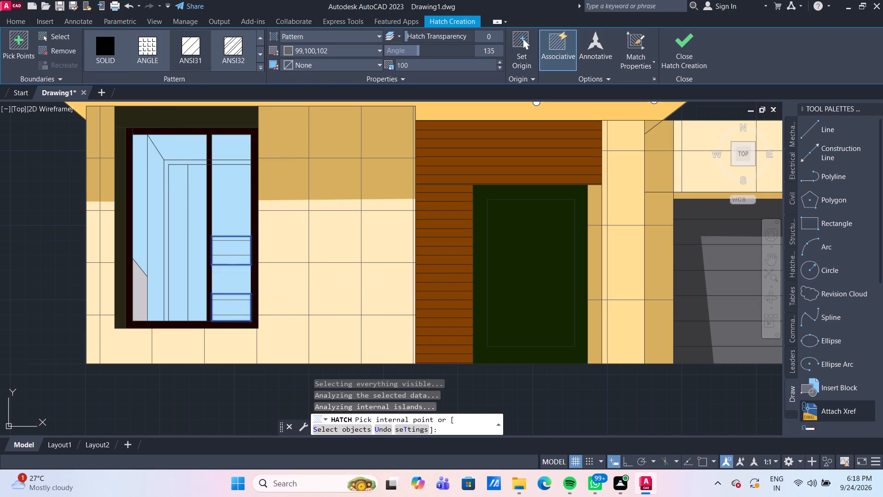
pyautogui.click(230, 220)
pyautogui.click(228, 180)
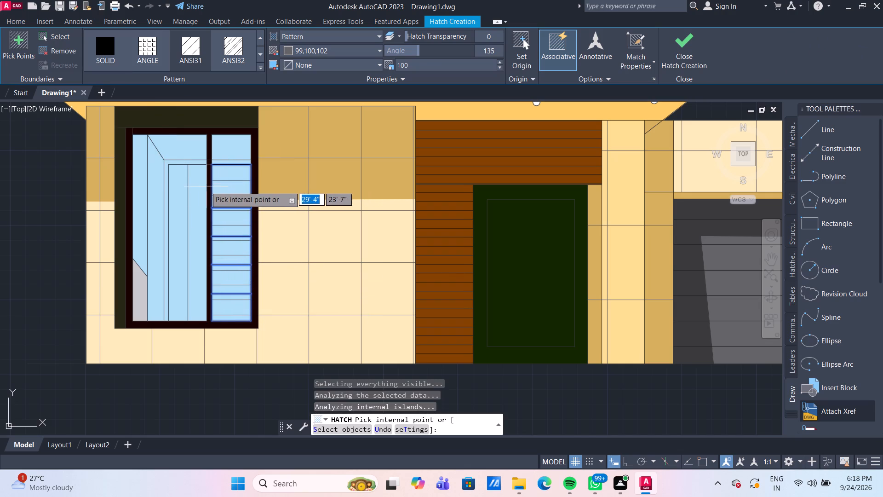
pyautogui.click(199, 183)
pyautogui.click(180, 178)
pyautogui.click(173, 220)
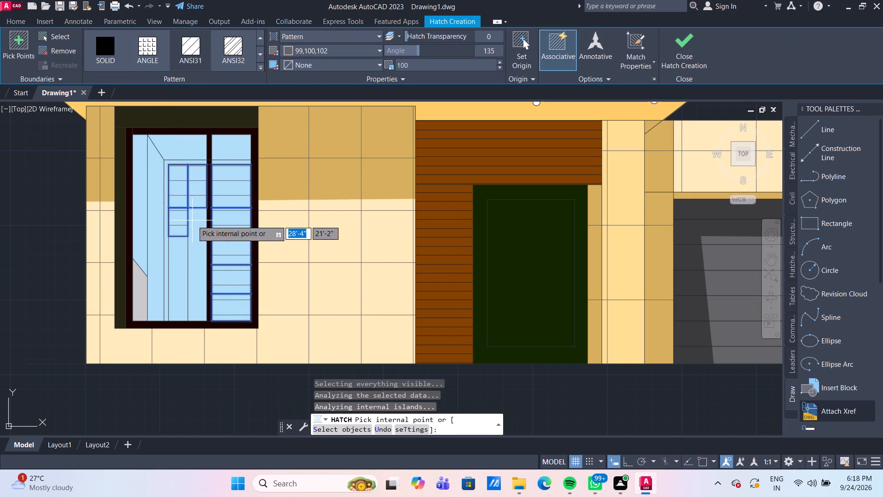
pyautogui.click(192, 220)
pyautogui.moveTo(173, 256); pyautogui.dragTo(178, 257)
pyautogui.click(194, 257)
pyautogui.moveTo(173, 285); pyautogui.dragTo(178, 285)
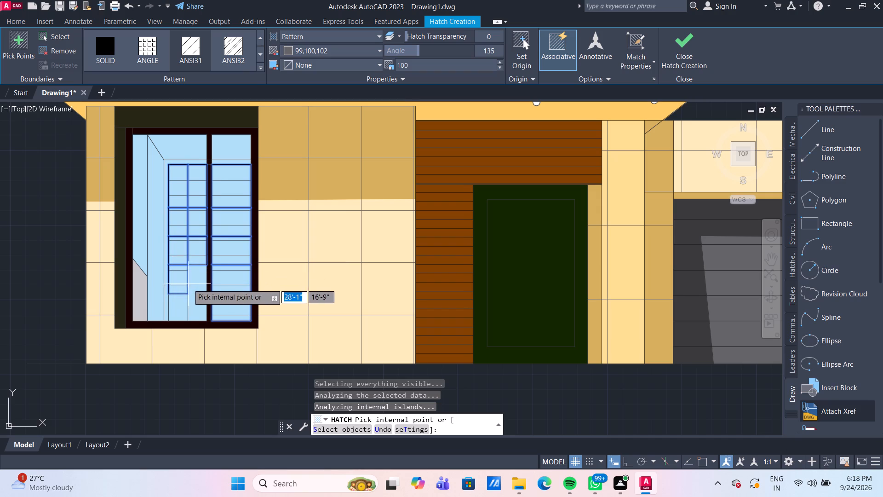
pyautogui.click(191, 285)
pyautogui.click(176, 307)
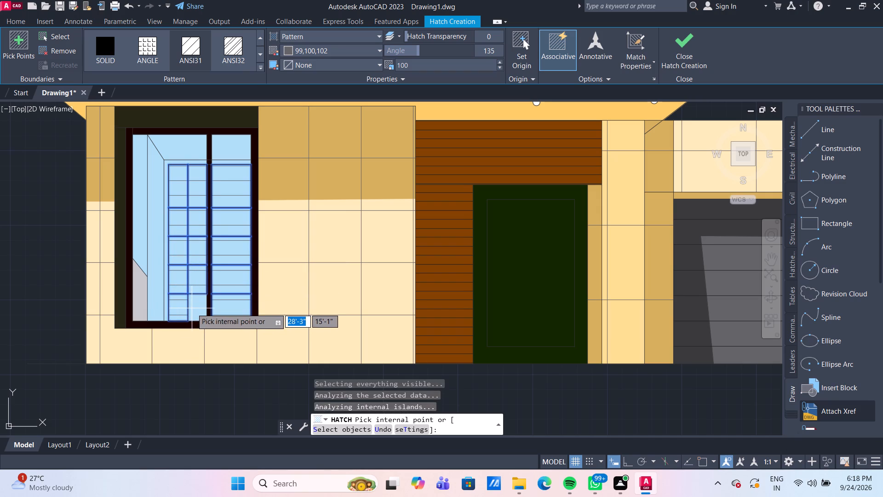
pyautogui.click(194, 309)
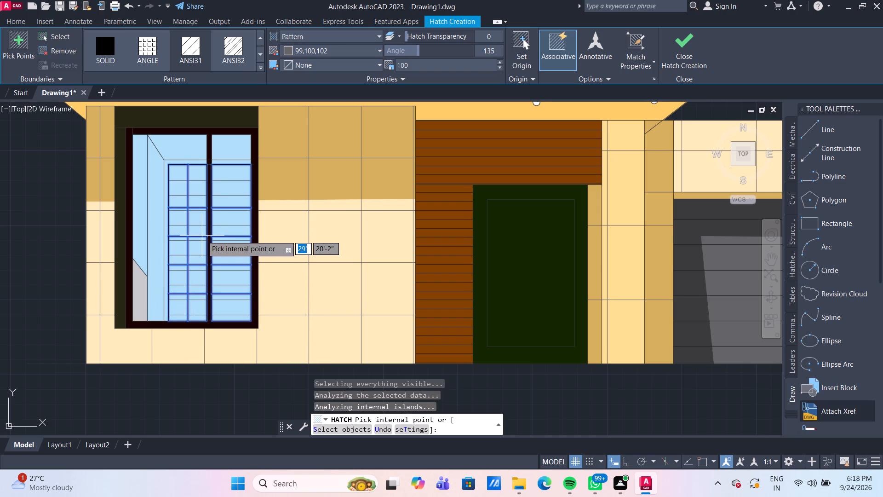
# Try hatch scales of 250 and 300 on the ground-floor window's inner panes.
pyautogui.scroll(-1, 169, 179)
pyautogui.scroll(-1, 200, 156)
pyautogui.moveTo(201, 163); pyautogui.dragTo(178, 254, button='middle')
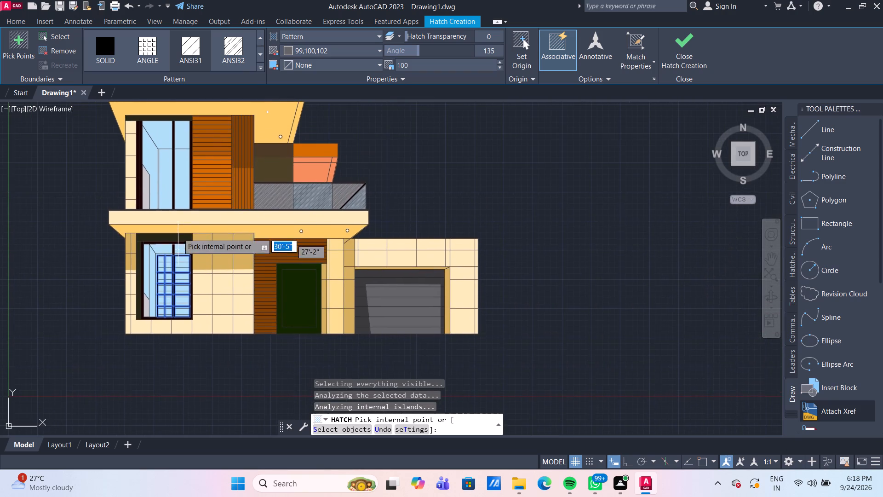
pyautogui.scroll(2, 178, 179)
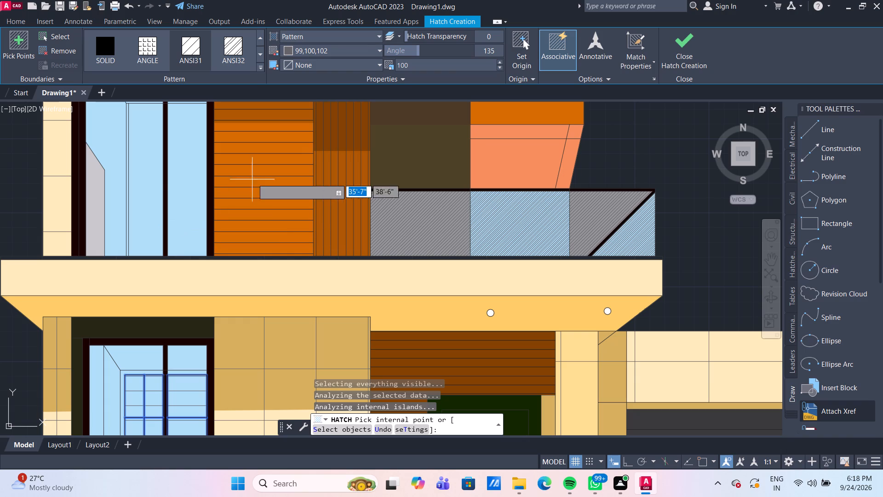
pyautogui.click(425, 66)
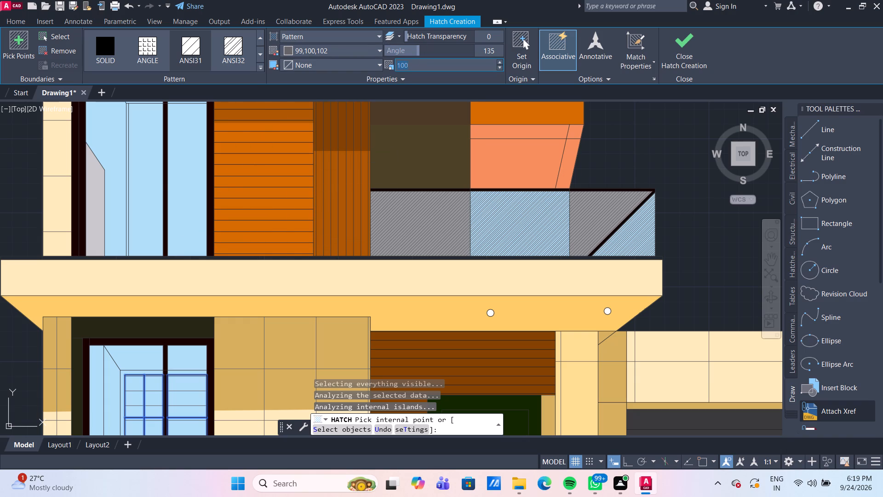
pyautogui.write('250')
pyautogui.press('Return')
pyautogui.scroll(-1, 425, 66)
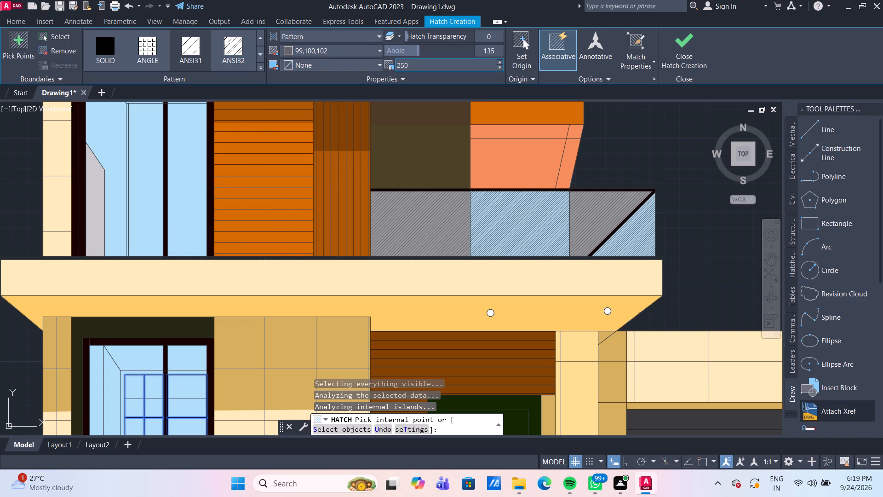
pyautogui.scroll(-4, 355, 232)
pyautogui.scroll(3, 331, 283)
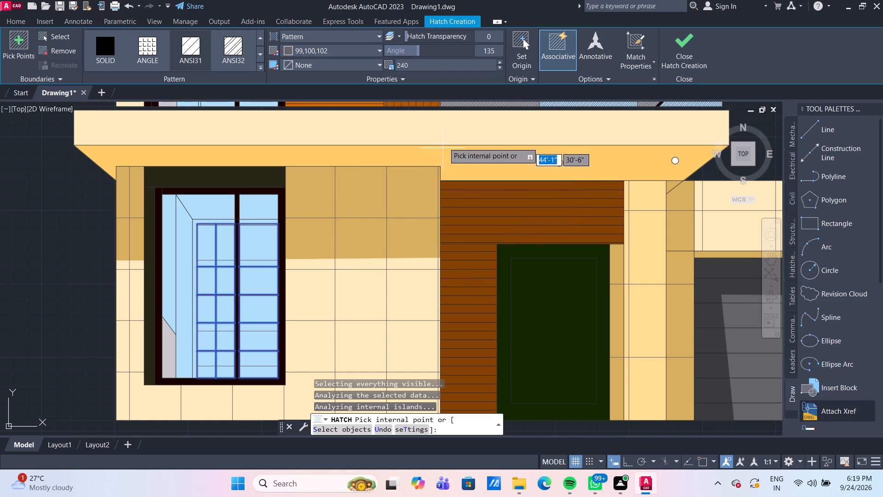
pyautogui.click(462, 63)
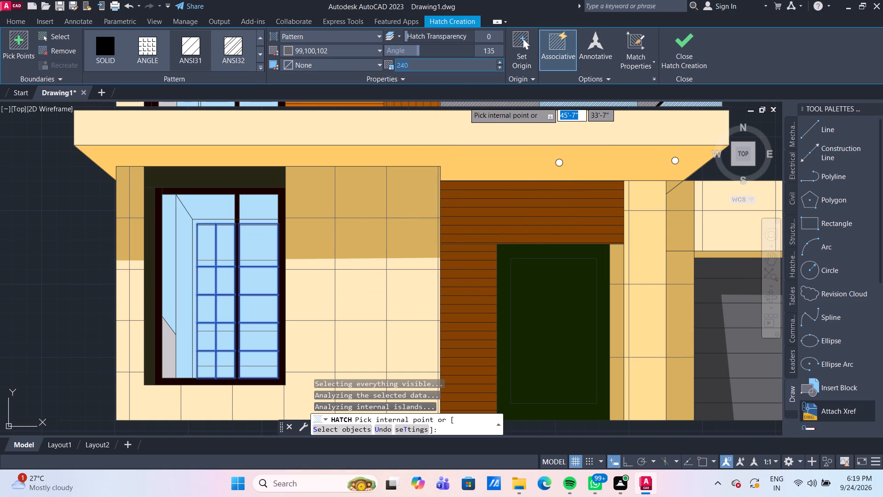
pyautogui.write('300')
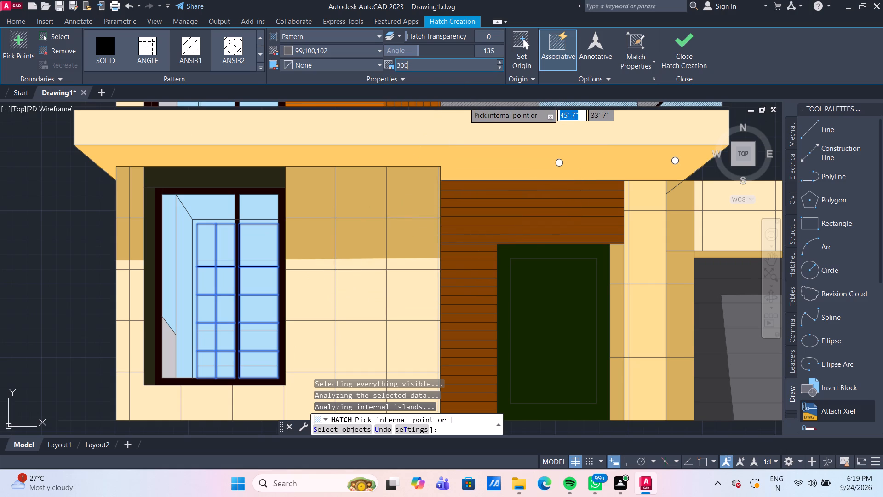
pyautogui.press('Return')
# Set the window pane hatch scale to 150 and finish the hatch.
pyautogui.click(462, 63)
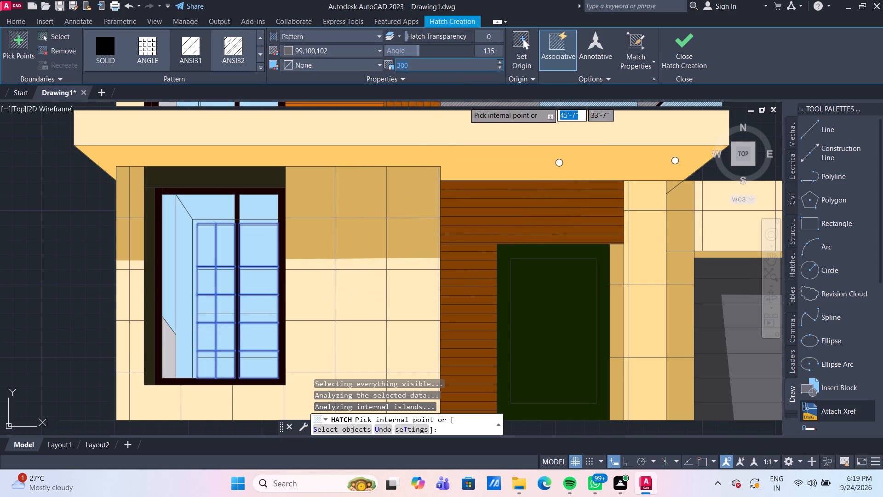
pyautogui.write('150')
pyautogui.press('Return')
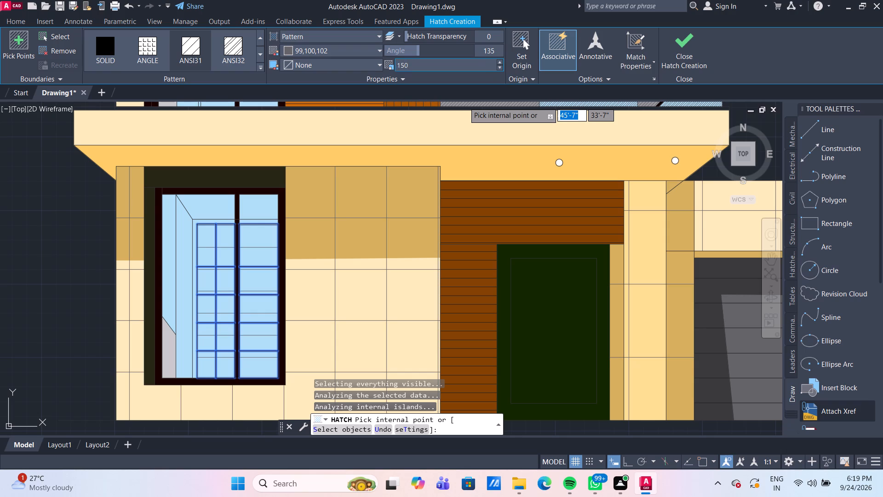
pyautogui.press('Escape')
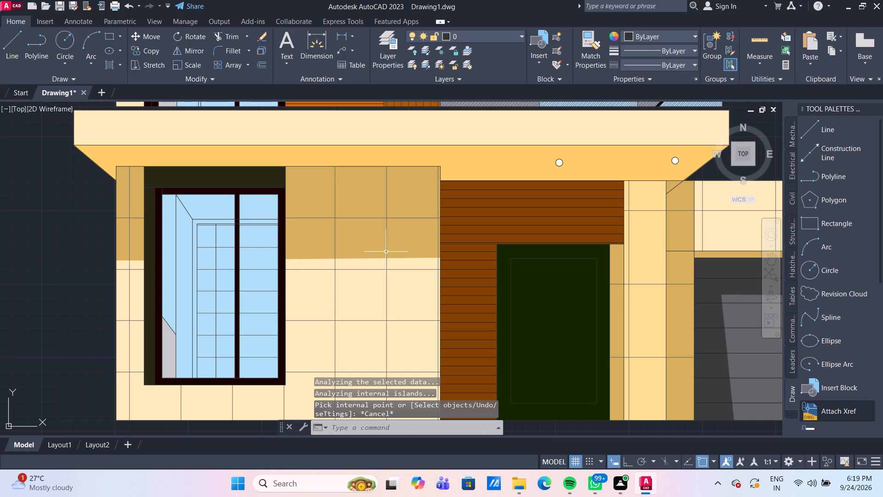
# Hatch the upper-floor window's rectangular inner glass panes on both sides of the dark mullion with the current line pattern at scale 250.
pyautogui.scroll(-2, 396, 248)
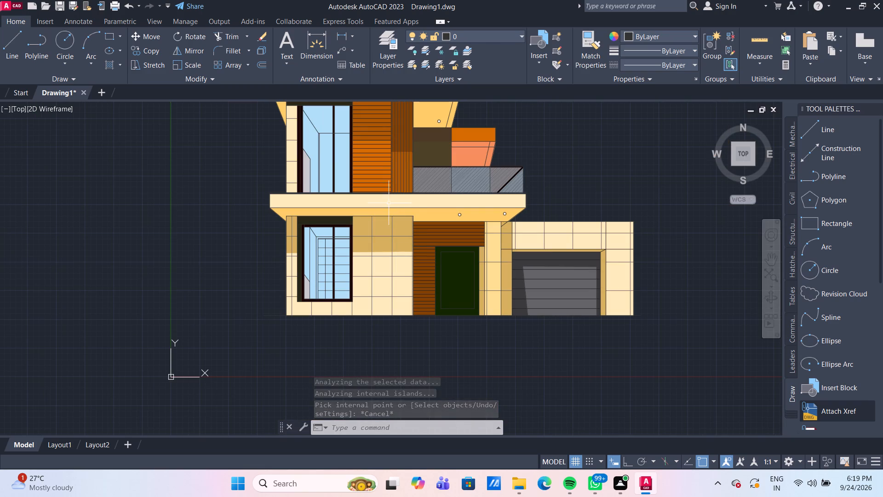
pyautogui.scroll(3, 342, 137)
pyautogui.scroll(-1, 341, 150)
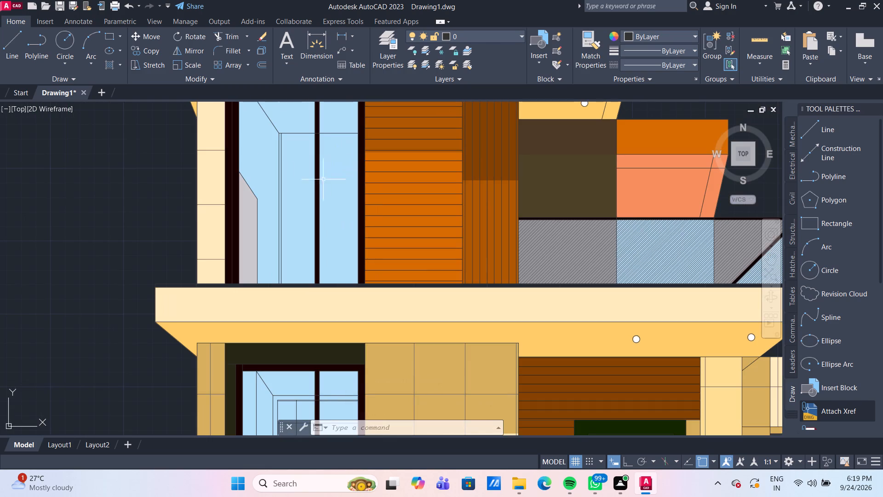
pyautogui.click(107, 66)
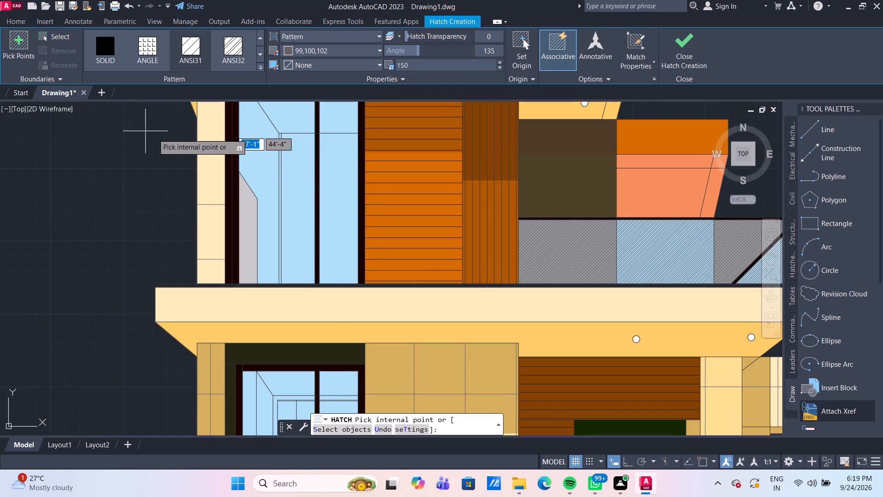
pyautogui.click(293, 150)
pyautogui.scroll(-1, 296, 151)
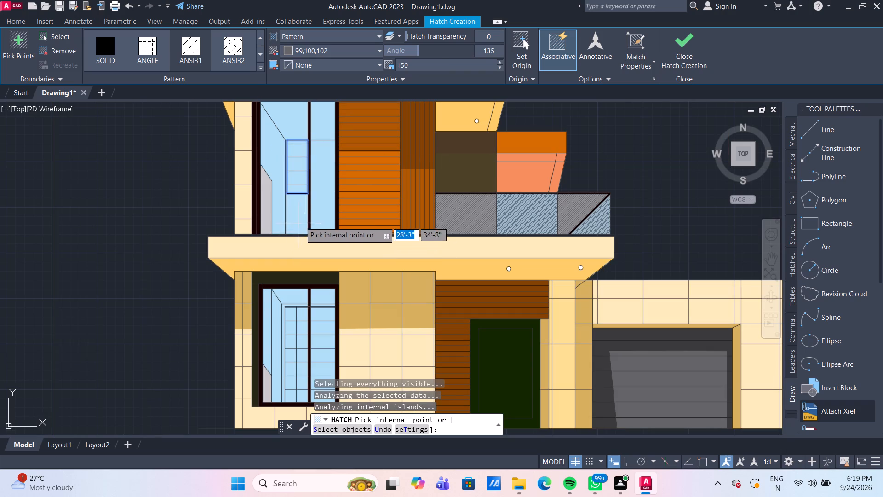
pyautogui.click(296, 217)
pyautogui.click(323, 214)
pyautogui.click(321, 160)
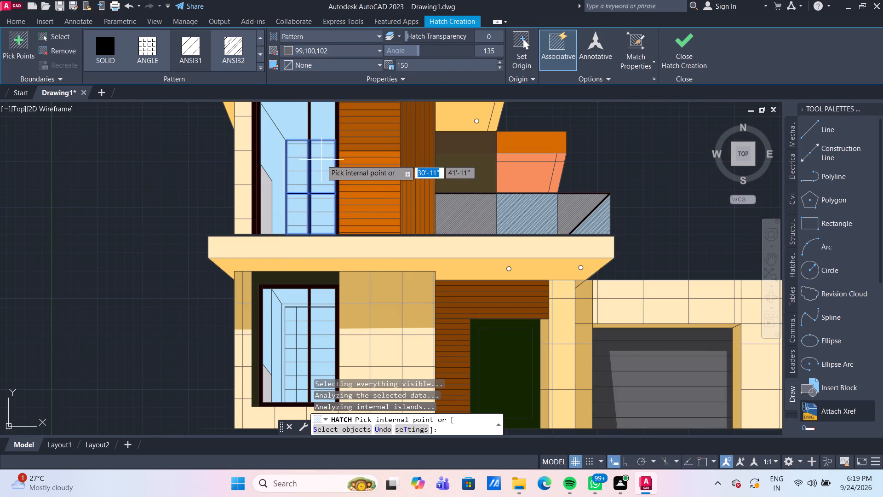
pyautogui.click(449, 66)
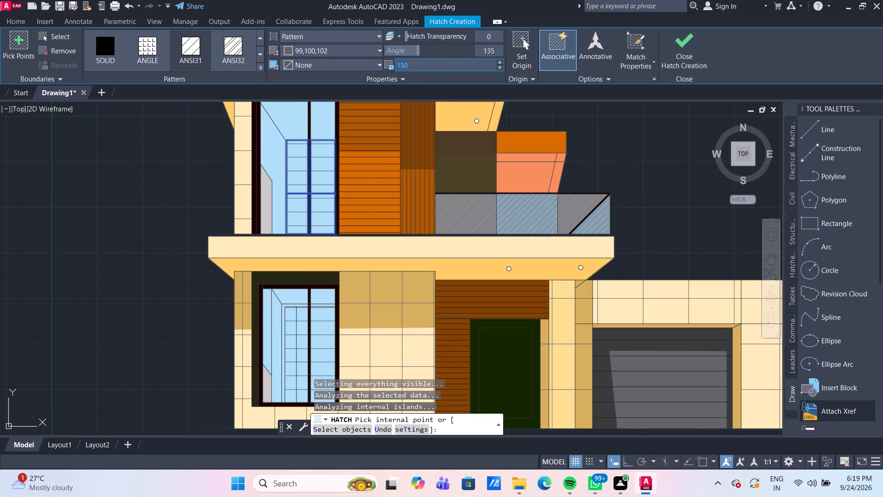
pyautogui.write('250')
pyautogui.press('Return')
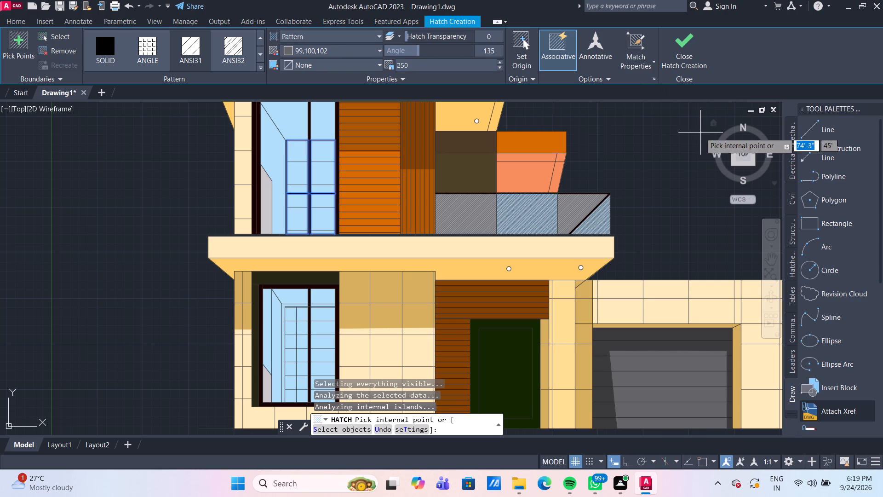
pyautogui.press('Return')
# Start a new hatch with the CROSS pattern and pick the dark brown wall area above the grey balcony railing.
pyautogui.scroll(-1, 646, 149)
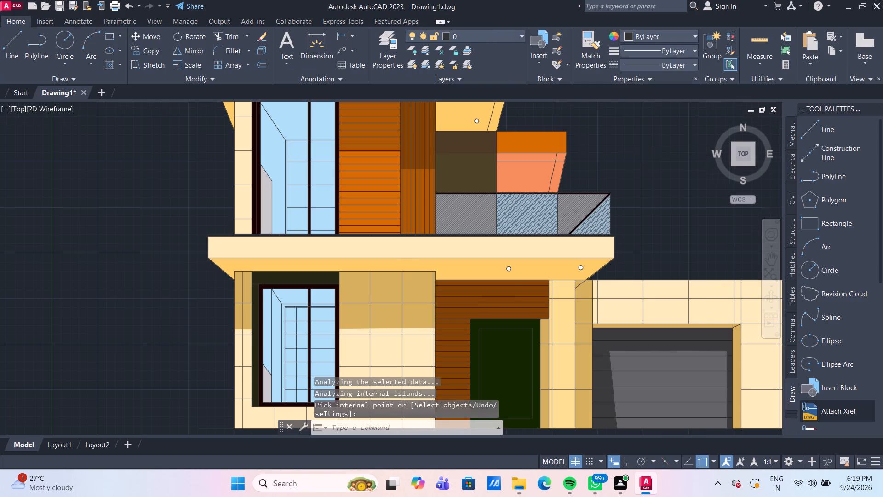
pyautogui.scroll(-1, 646, 149)
pyautogui.scroll(1, 653, 130)
pyautogui.moveTo(655, 132); pyautogui.dragTo(541, 157, button='middle')
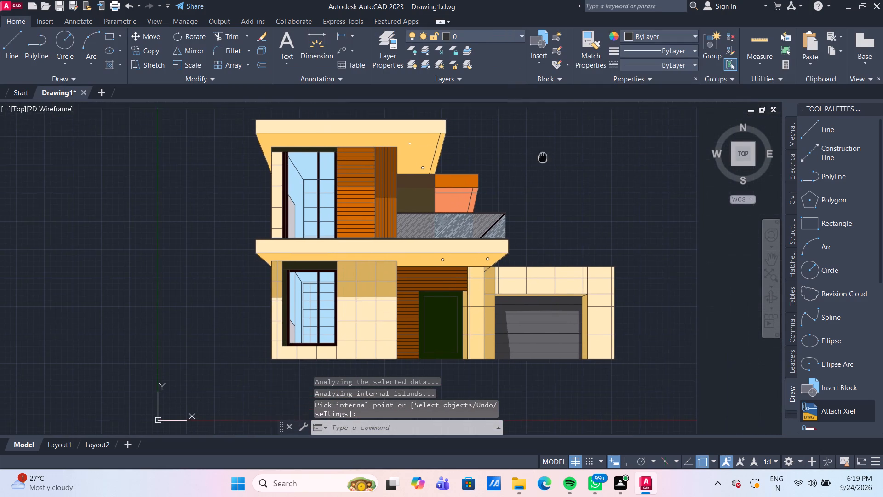
pyautogui.moveTo(541, 157); pyautogui.dragTo(527, 161, button='middle')
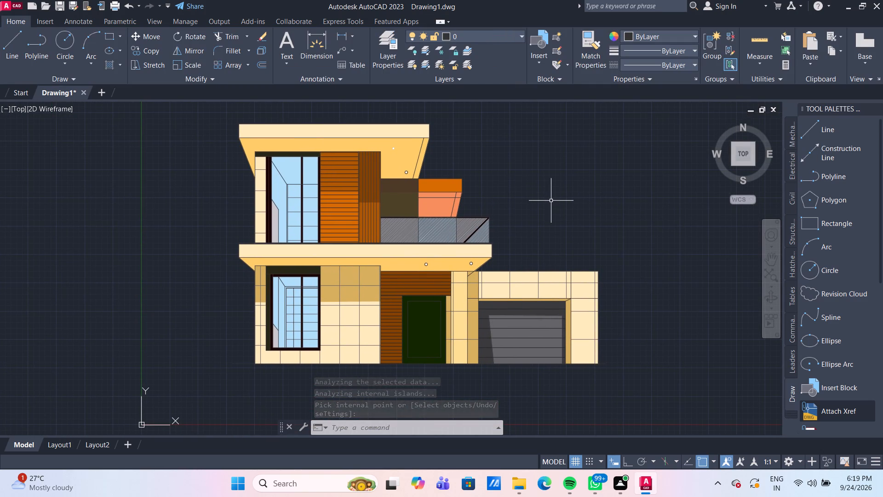
pyautogui.scroll(1, 432, 192)
pyautogui.scroll(2, 391, 194)
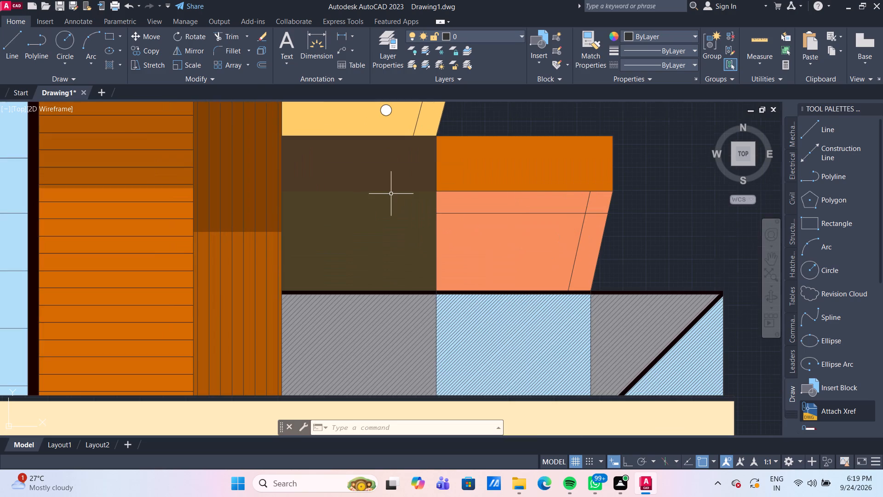
pyautogui.click(372, 179)
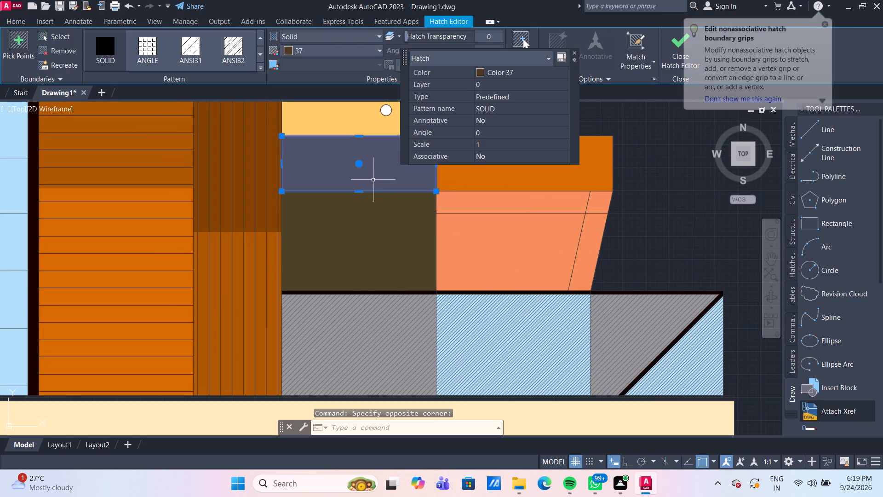
pyautogui.press('Escape')
pyautogui.click(114, 67)
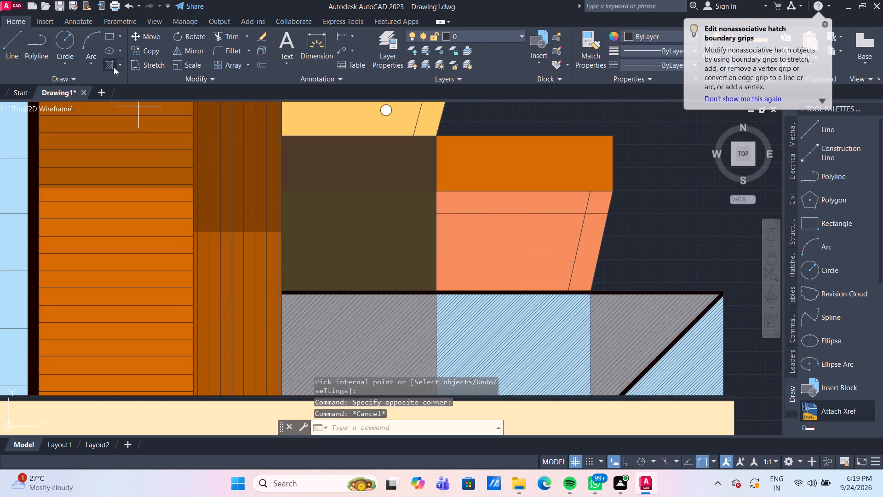
pyautogui.click(261, 57)
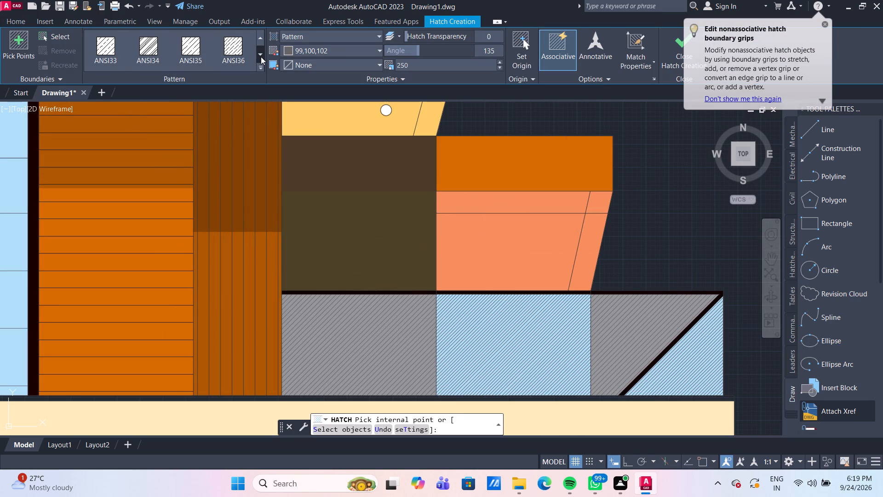
pyautogui.click(261, 57)
pyautogui.click(261, 57)
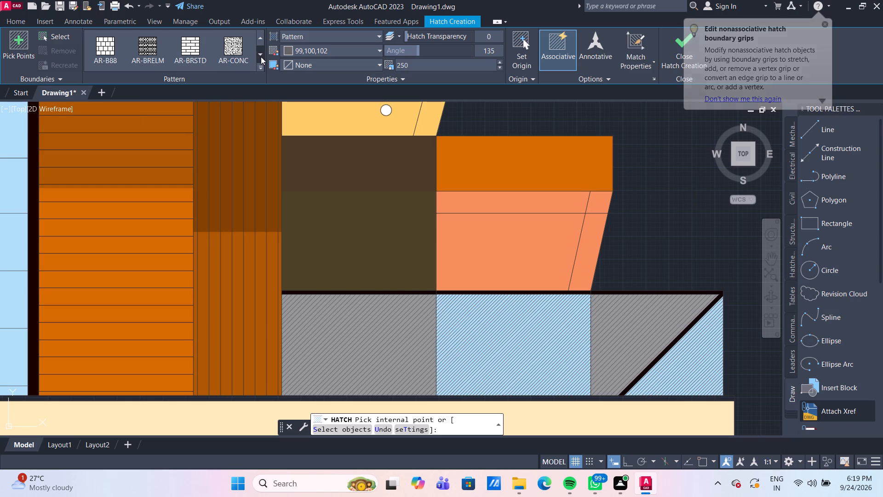
pyautogui.click(261, 57)
pyautogui.click(261, 57)
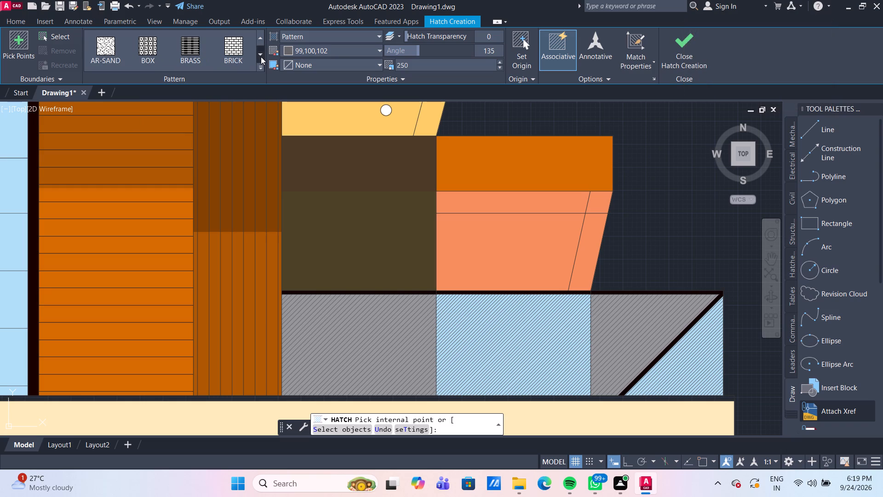
pyautogui.click(261, 57)
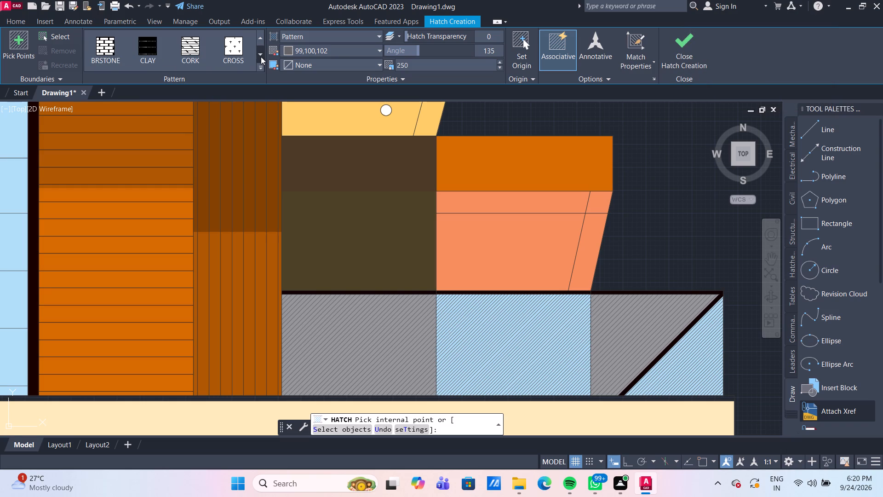
pyautogui.click(228, 48)
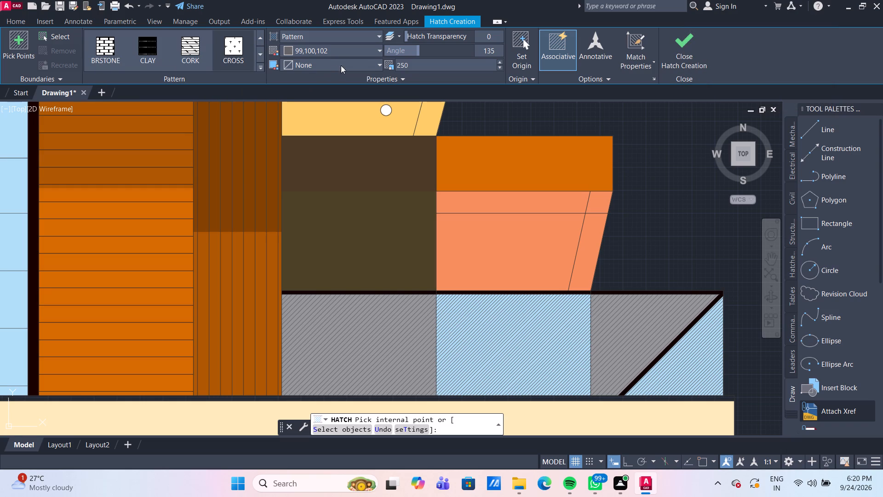
pyautogui.click(353, 168)
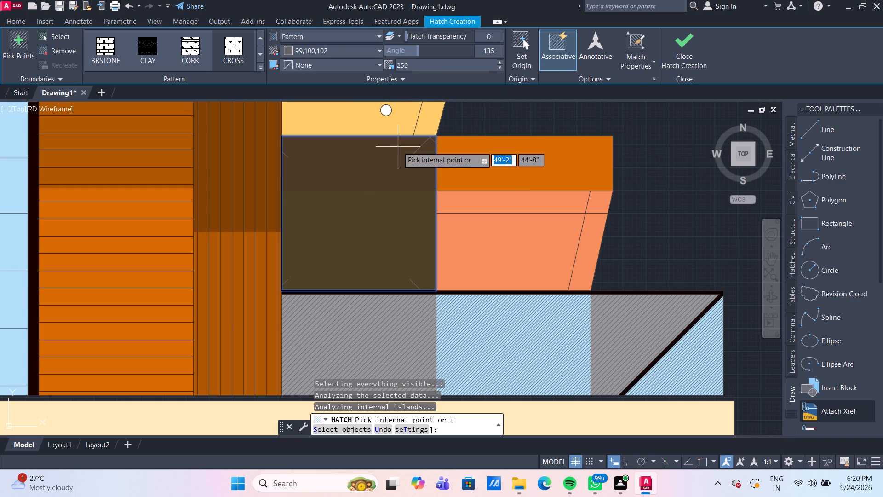
# Try a scale of 50 on the dark wall's CROSS hatch, set it to 5 instead, and finish the hatch.
pyautogui.click(432, 64)
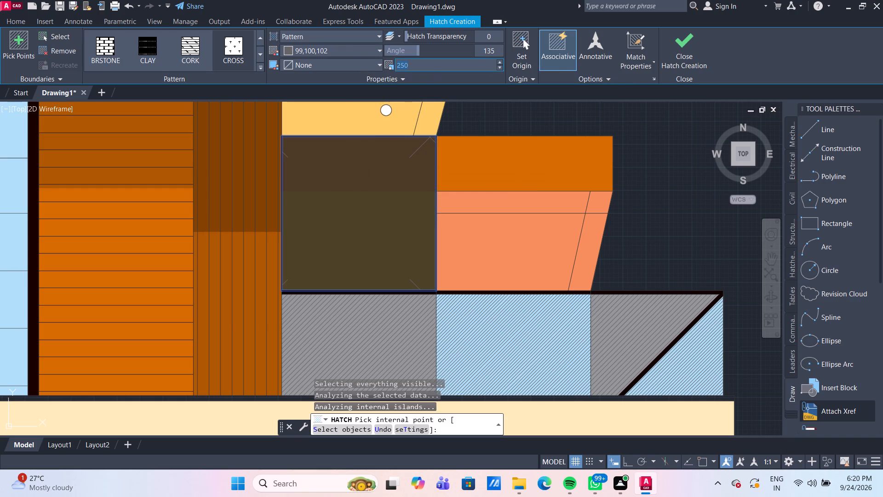
pyautogui.write('50')
pyautogui.press('Return')
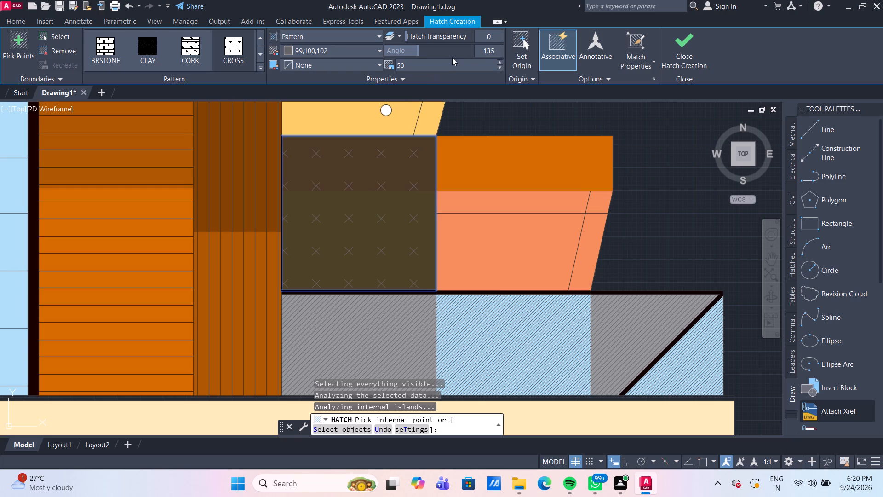
pyautogui.click(448, 59)
pyautogui.click(440, 64)
pyautogui.press('5')
pyautogui.press('Return')
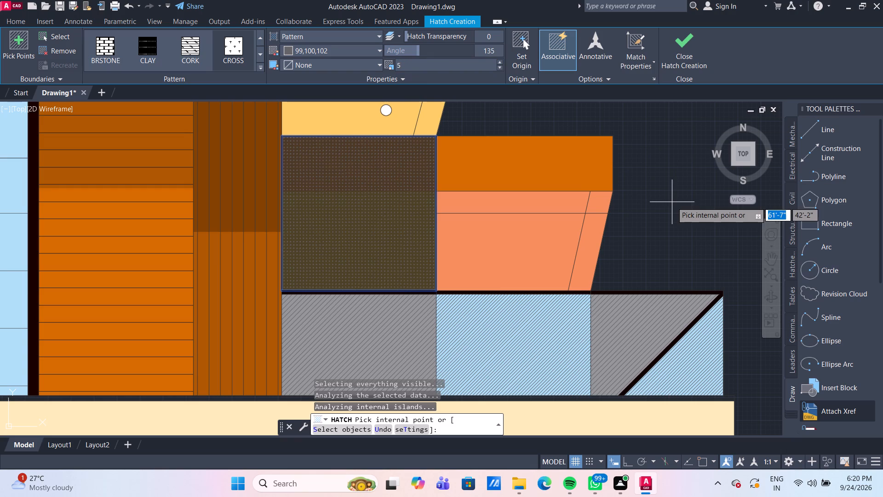
pyautogui.press('Return')
# Set the scale of the dark wall's CROSS hatch to 10 and deselect it.
pyautogui.scroll(-2, 672, 202)
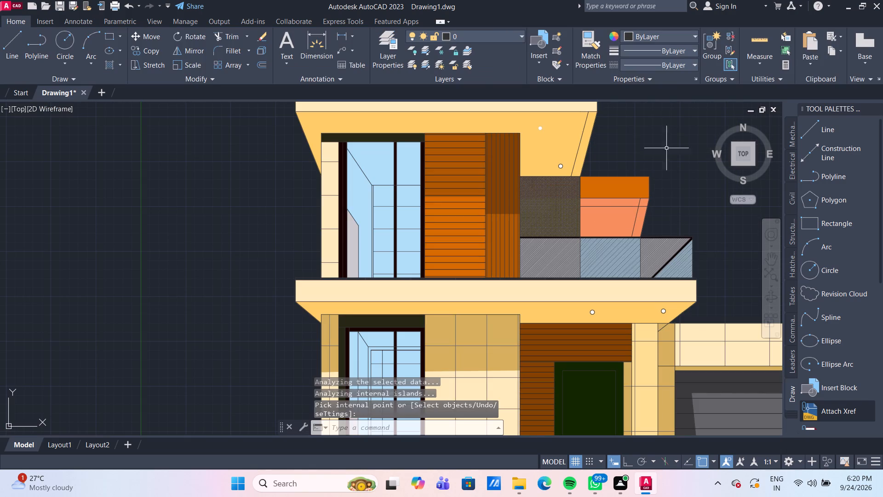
pyautogui.scroll(-1, 577, 166)
pyautogui.scroll(2, 550, 202)
pyautogui.scroll(1, 589, 173)
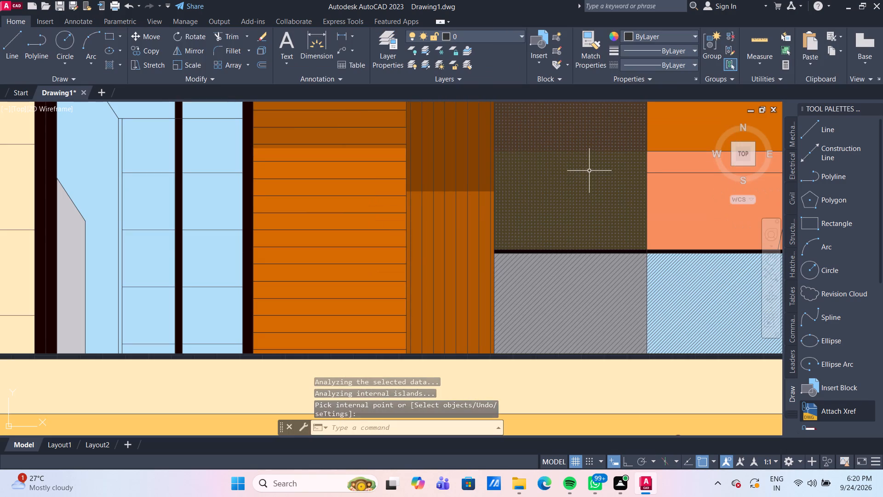
pyautogui.scroll(-1, 589, 169)
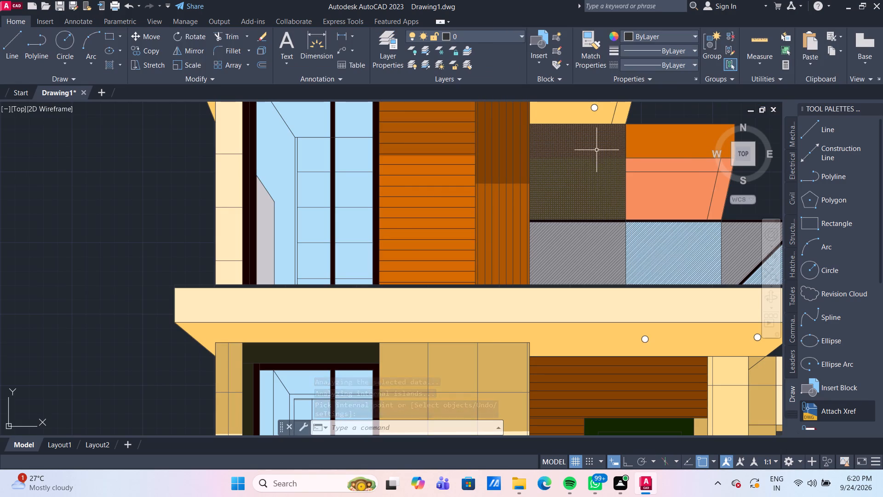
pyautogui.moveTo(591, 170); pyautogui.dragTo(474, 179, button='middle')
pyautogui.scroll(-1, 467, 178)
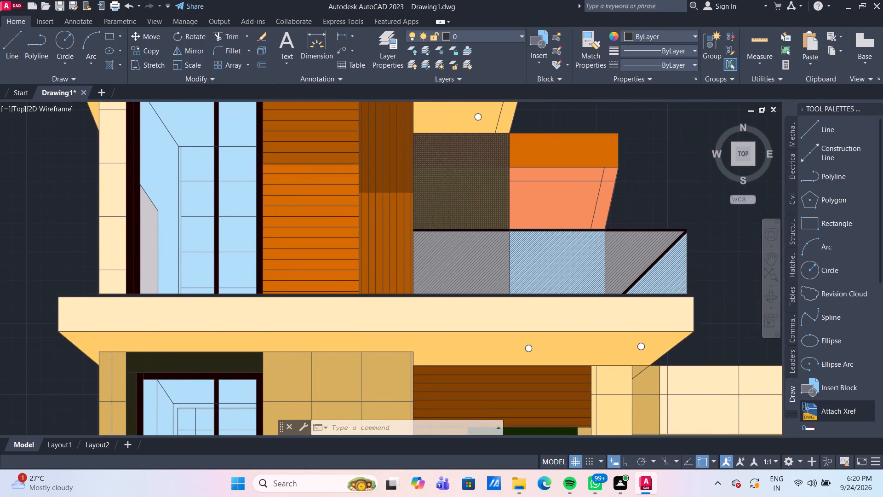
pyautogui.scroll(1, 477, 158)
pyautogui.click(475, 160)
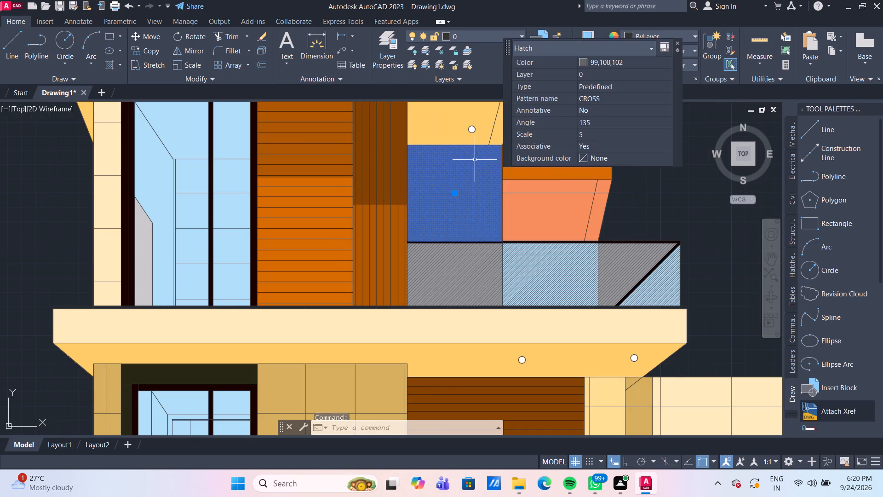
pyautogui.click(603, 132)
pyautogui.write('10')
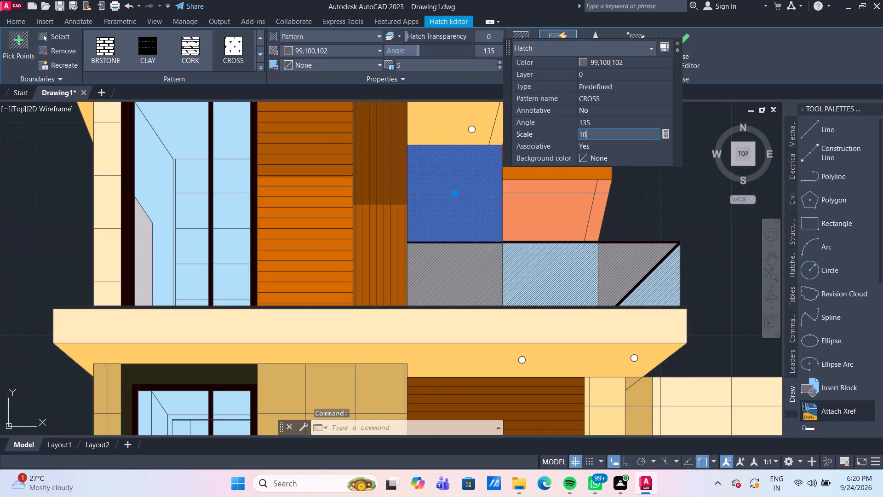
pyautogui.press('Return')
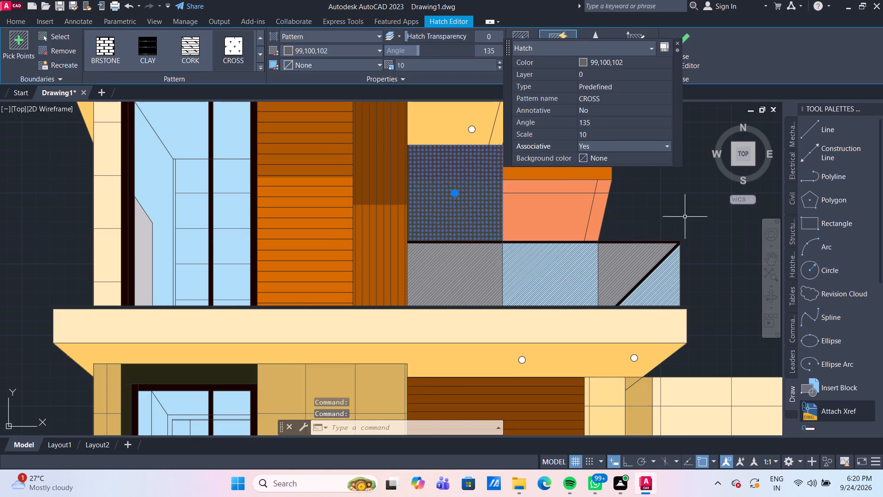
pyautogui.click(678, 190)
pyautogui.press('Escape')
pyautogui.press('Escape')
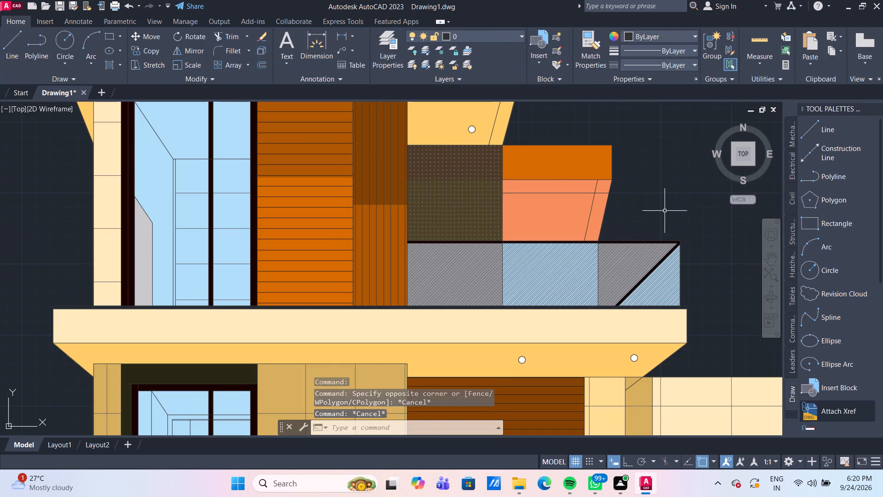
# Preview other hatch patterns on the dark brown wall's CROSS hatch above the balcony railing, keeping the current pattern.
pyautogui.scroll(-2, 667, 189)
pyautogui.moveTo(678, 189); pyautogui.dragTo(617, 200, button='middle')
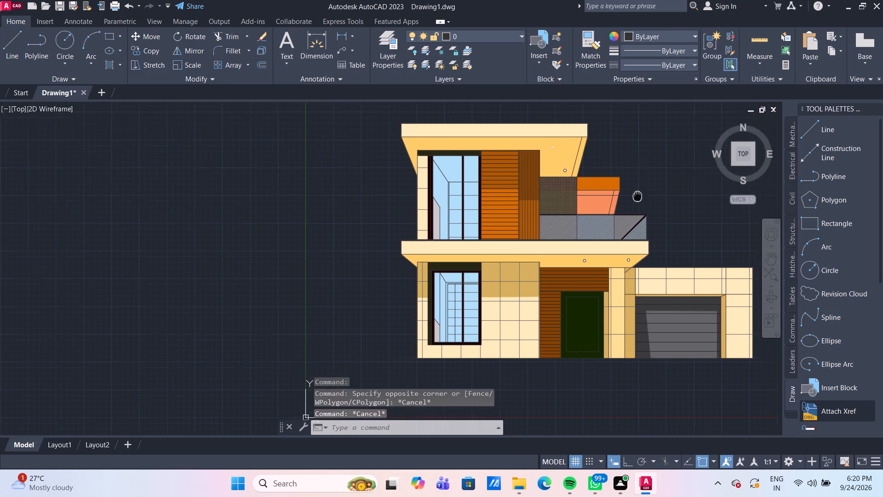
pyautogui.moveTo(617, 200); pyautogui.dragTo(531, 214, button='middle')
pyautogui.scroll(2, 441, 213)
pyautogui.click(454, 196)
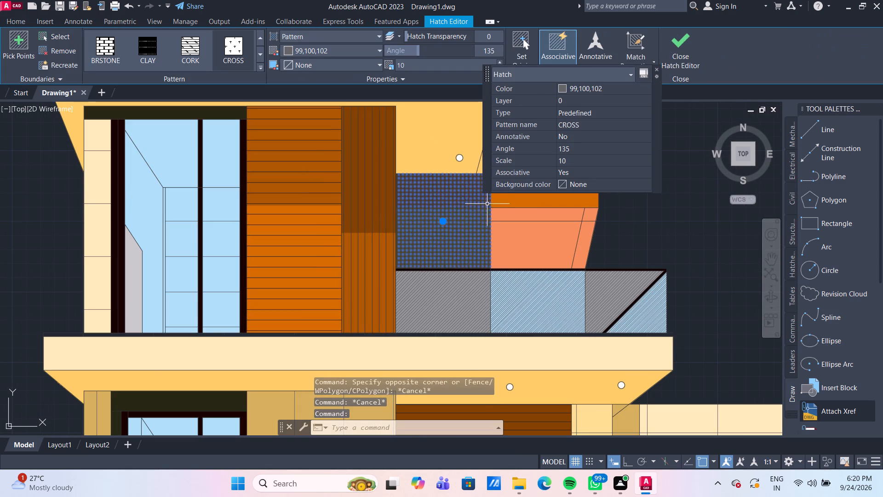
pyautogui.click(264, 52)
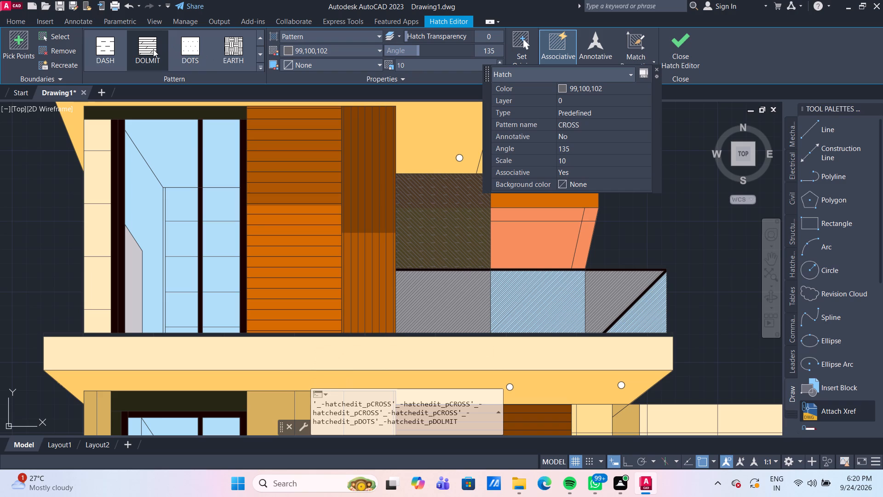
pyautogui.scroll(-1, 195, 49)
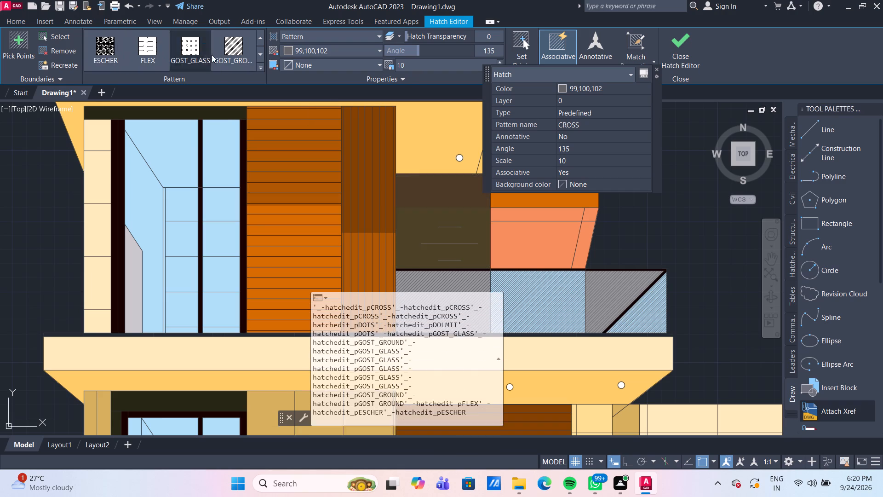
pyautogui.scroll(-2, 265, 58)
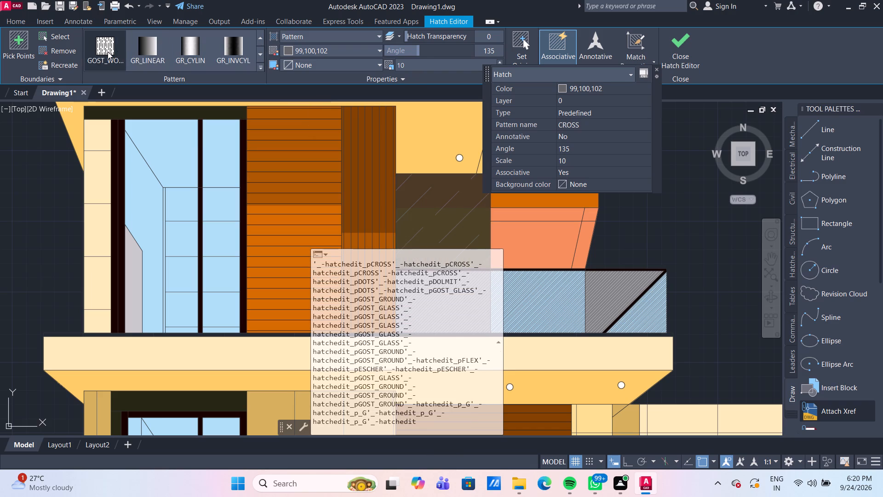
pyautogui.scroll(3, 199, 52)
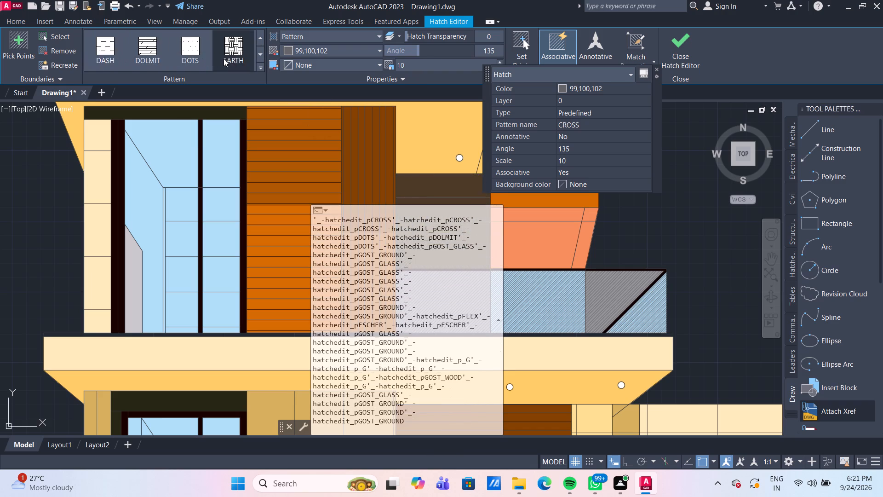
pyautogui.scroll(1, 224, 58)
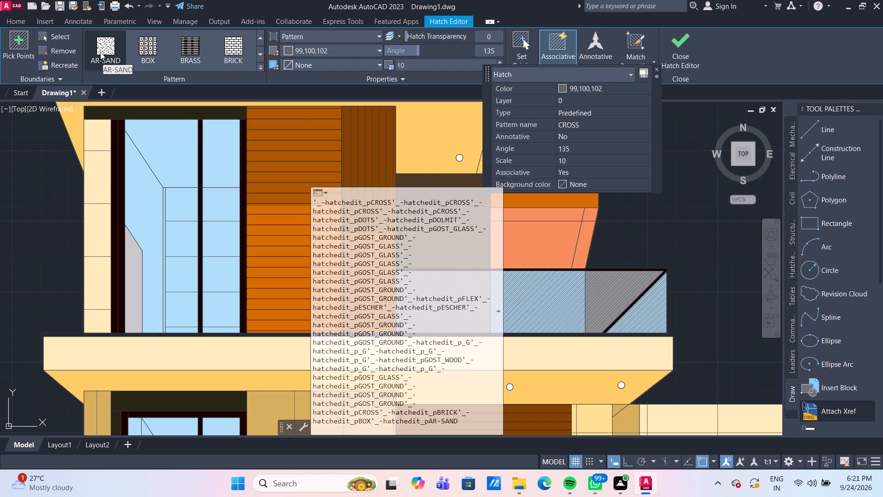
pyautogui.scroll(2, 100, 52)
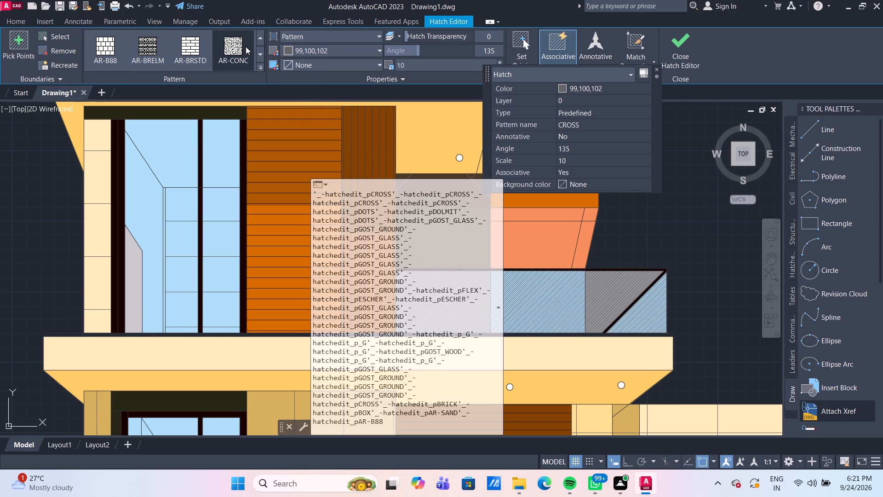
pyautogui.scroll(2, 245, 46)
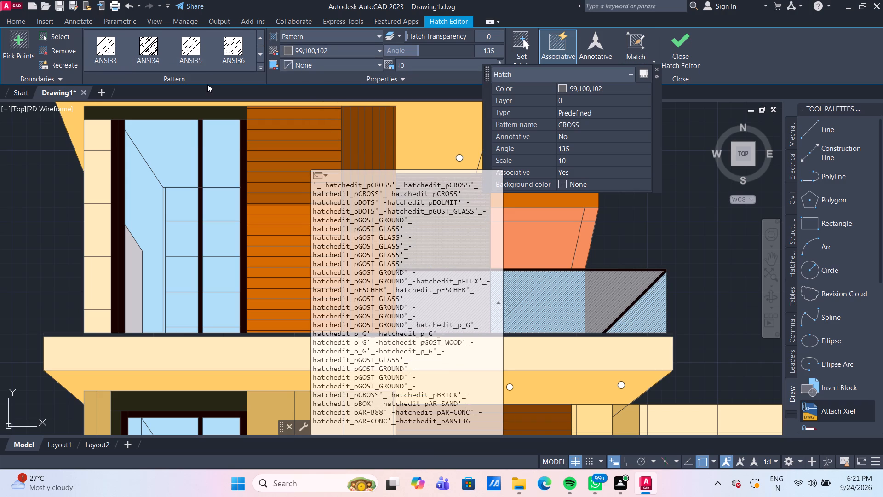
pyautogui.scroll(2, 207, 84)
pyautogui.press('Escape')
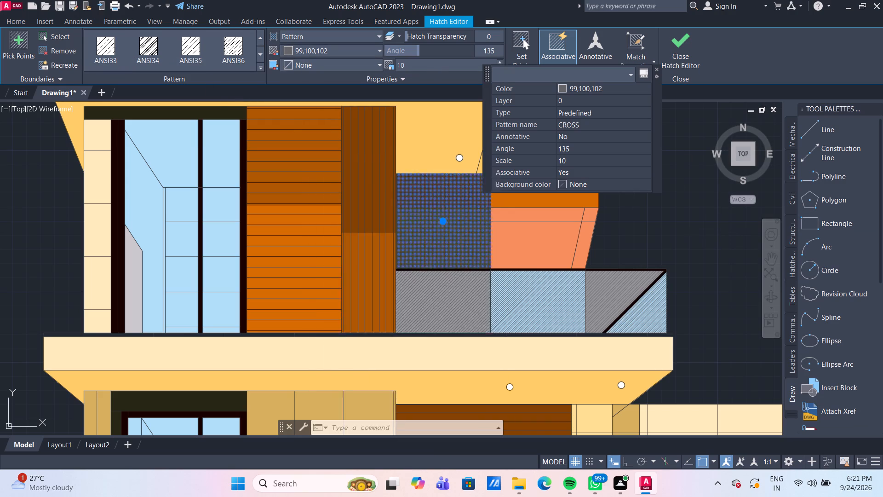
pyautogui.press('Escape')
# Delete the CROSS hatch from the dark brown wall above the balcony railing.
pyautogui.click(454, 213)
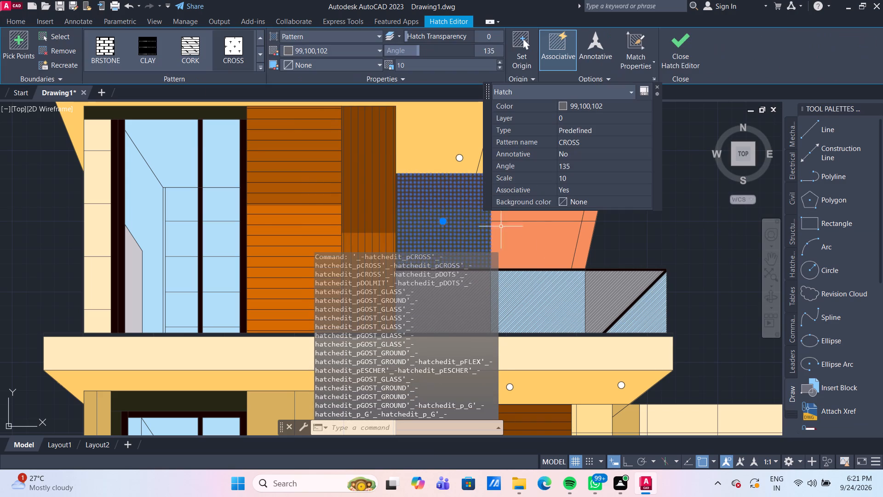
pyautogui.press('Delete')
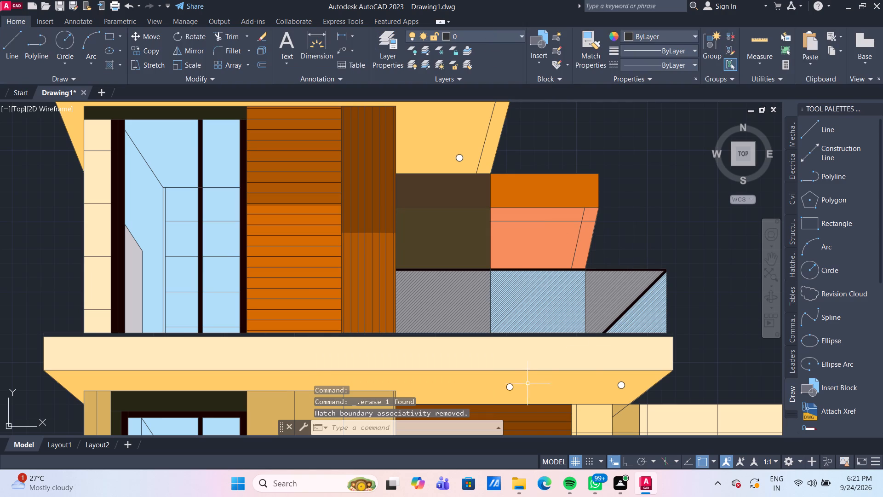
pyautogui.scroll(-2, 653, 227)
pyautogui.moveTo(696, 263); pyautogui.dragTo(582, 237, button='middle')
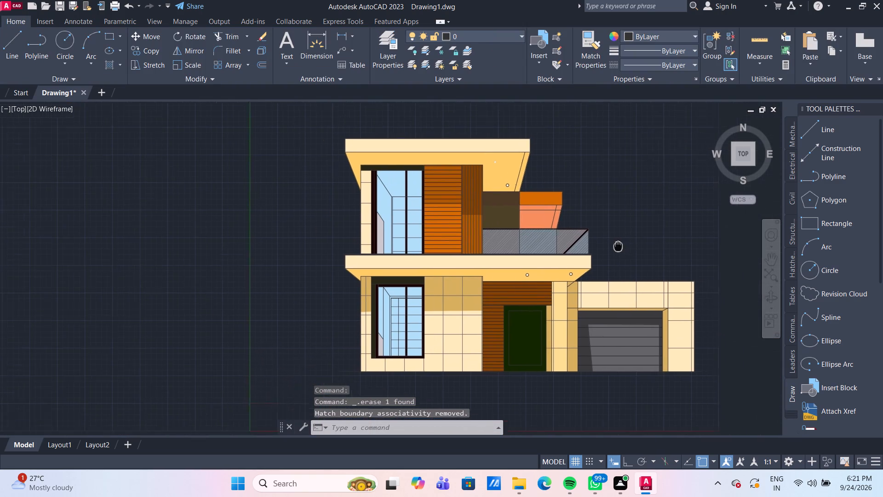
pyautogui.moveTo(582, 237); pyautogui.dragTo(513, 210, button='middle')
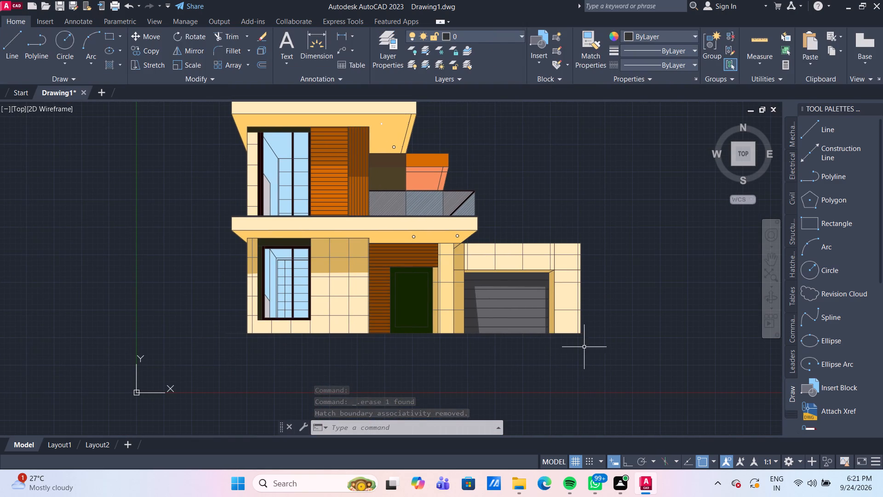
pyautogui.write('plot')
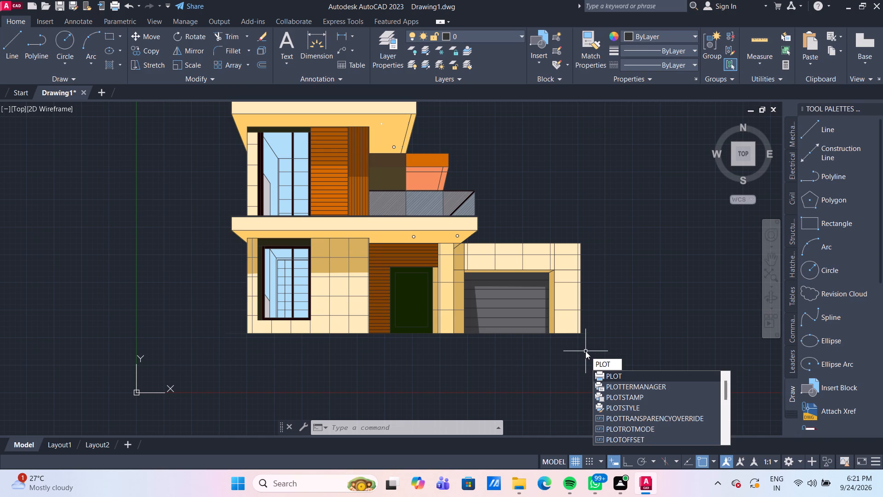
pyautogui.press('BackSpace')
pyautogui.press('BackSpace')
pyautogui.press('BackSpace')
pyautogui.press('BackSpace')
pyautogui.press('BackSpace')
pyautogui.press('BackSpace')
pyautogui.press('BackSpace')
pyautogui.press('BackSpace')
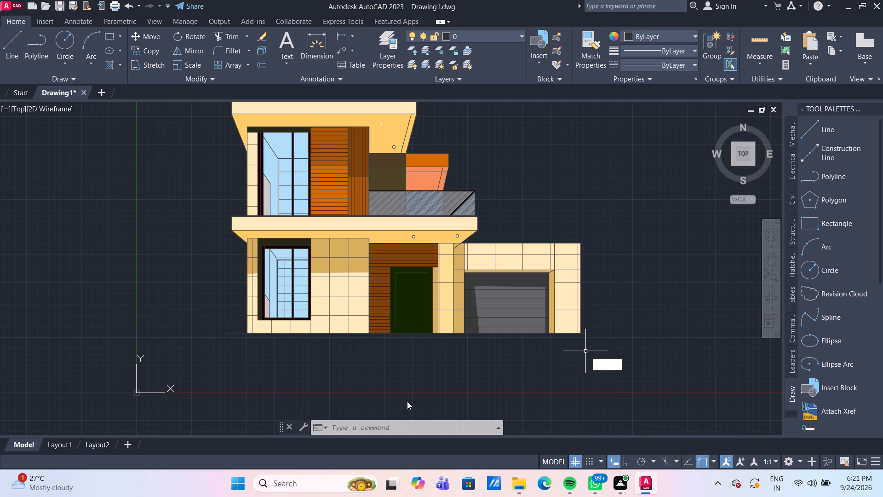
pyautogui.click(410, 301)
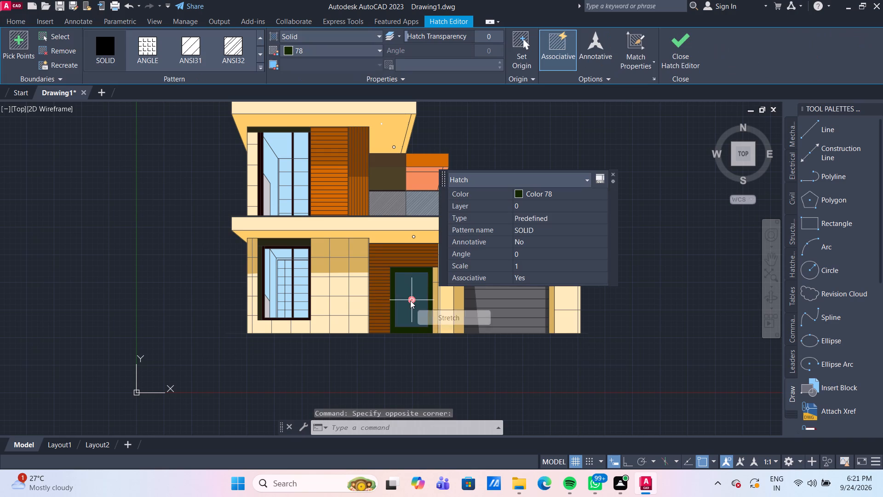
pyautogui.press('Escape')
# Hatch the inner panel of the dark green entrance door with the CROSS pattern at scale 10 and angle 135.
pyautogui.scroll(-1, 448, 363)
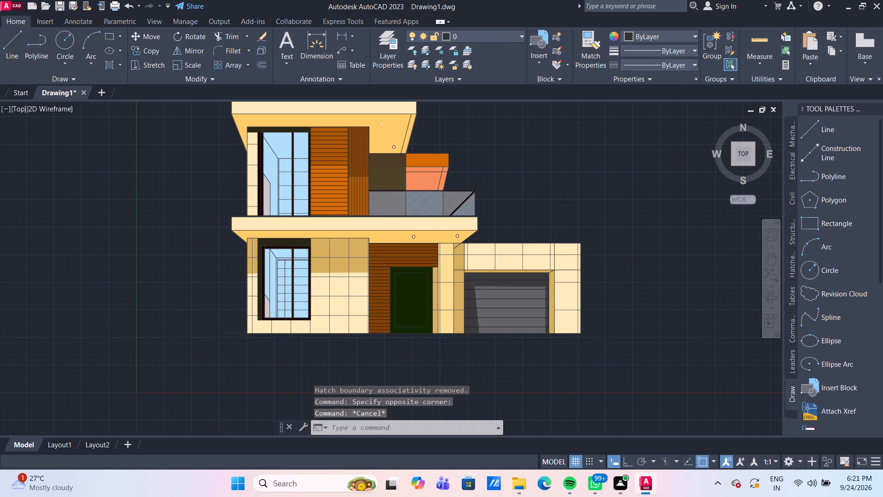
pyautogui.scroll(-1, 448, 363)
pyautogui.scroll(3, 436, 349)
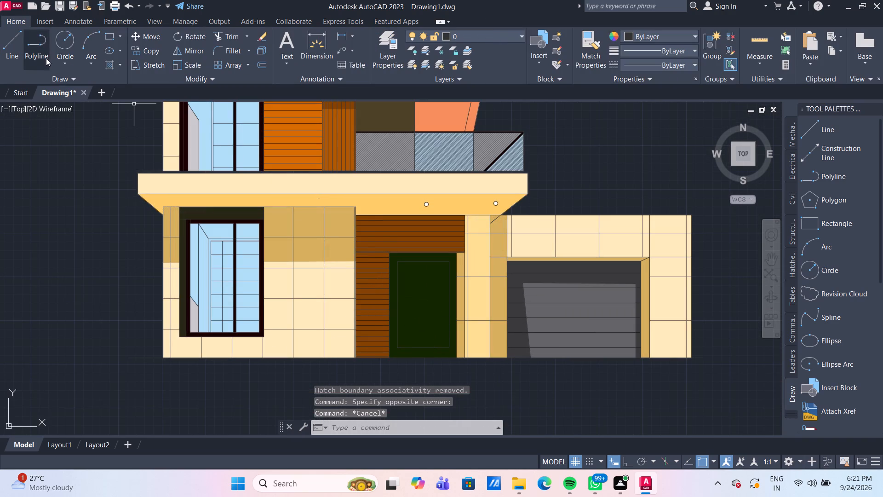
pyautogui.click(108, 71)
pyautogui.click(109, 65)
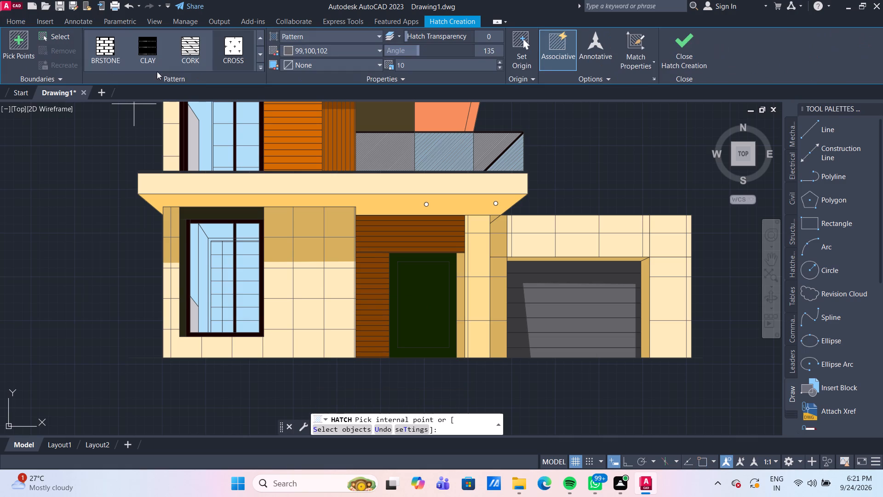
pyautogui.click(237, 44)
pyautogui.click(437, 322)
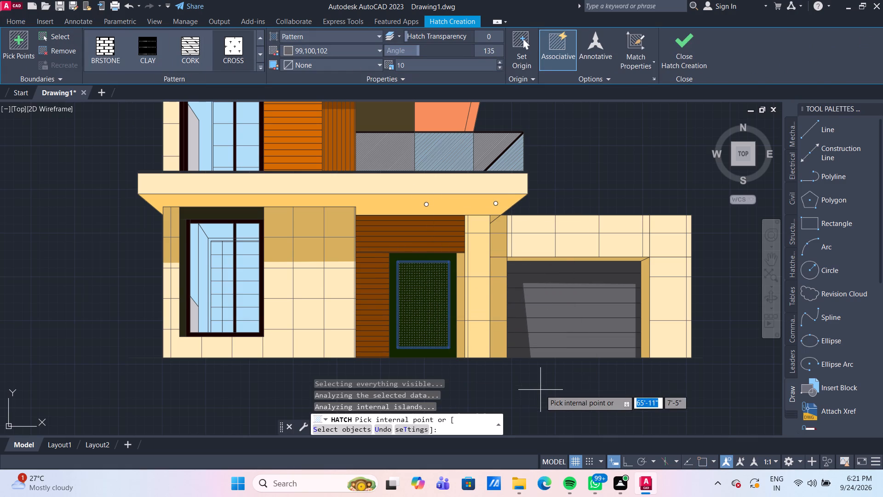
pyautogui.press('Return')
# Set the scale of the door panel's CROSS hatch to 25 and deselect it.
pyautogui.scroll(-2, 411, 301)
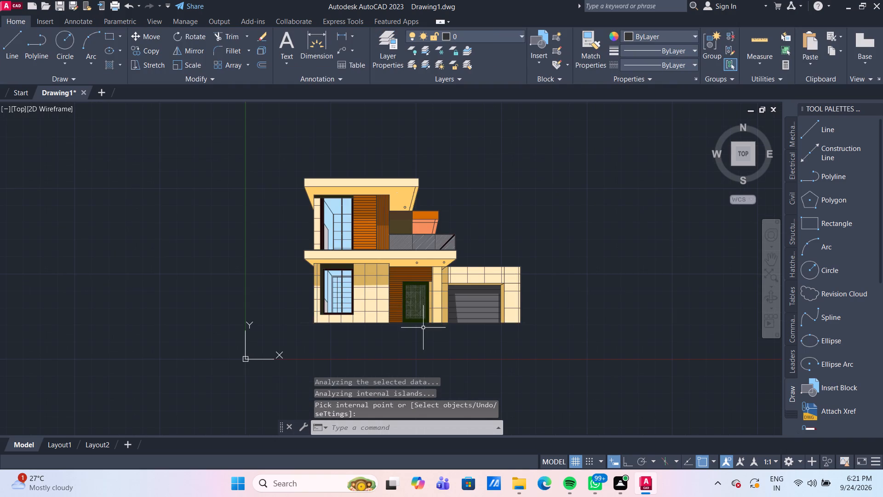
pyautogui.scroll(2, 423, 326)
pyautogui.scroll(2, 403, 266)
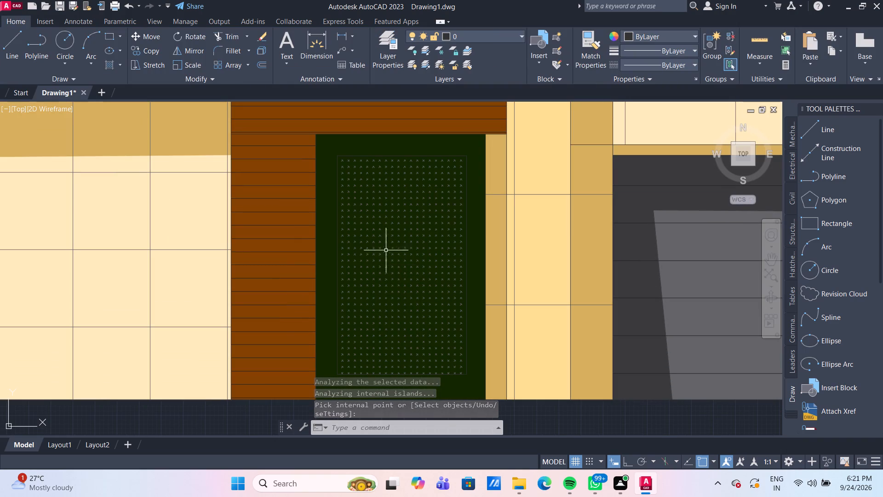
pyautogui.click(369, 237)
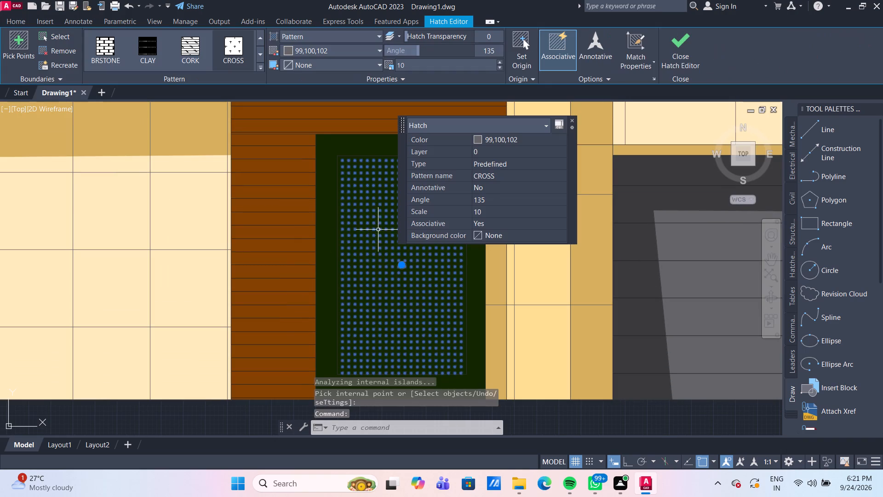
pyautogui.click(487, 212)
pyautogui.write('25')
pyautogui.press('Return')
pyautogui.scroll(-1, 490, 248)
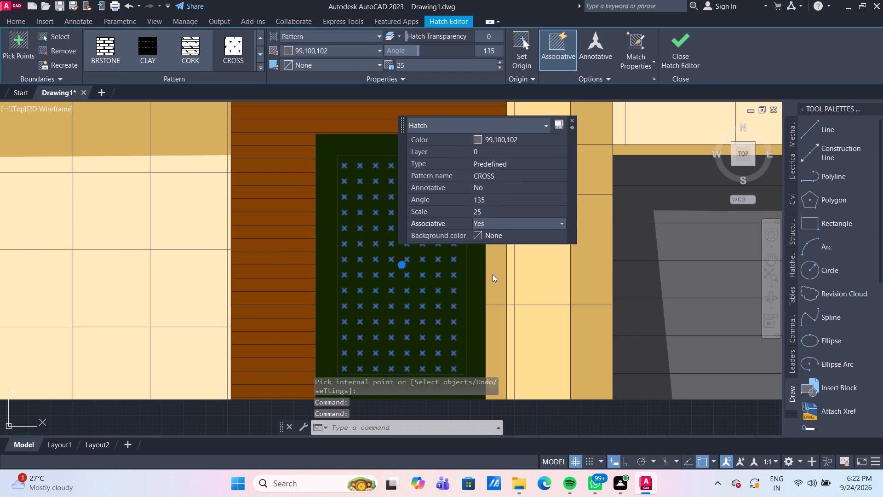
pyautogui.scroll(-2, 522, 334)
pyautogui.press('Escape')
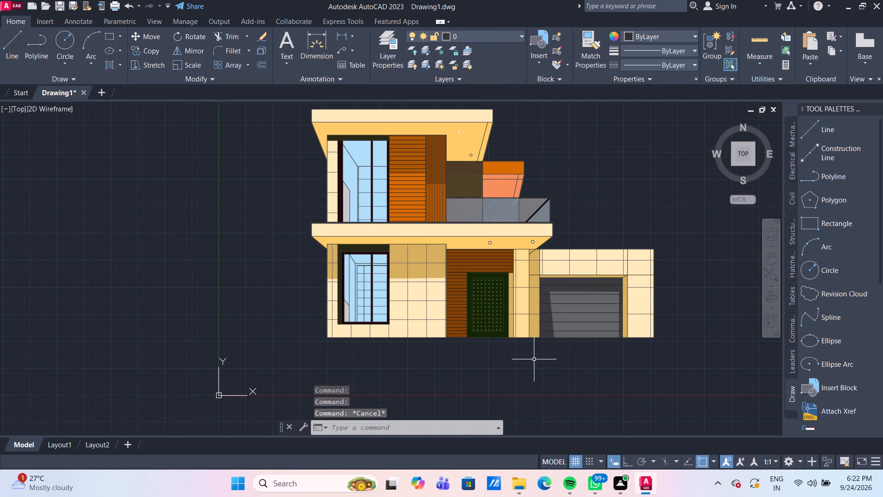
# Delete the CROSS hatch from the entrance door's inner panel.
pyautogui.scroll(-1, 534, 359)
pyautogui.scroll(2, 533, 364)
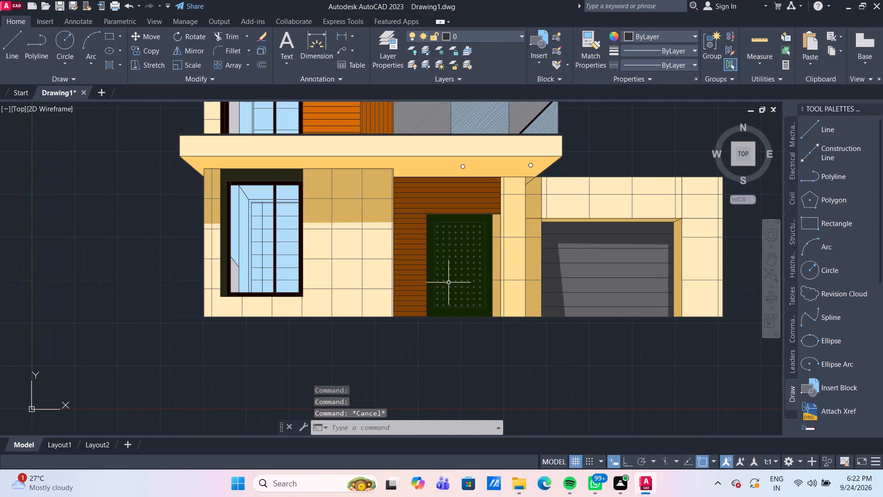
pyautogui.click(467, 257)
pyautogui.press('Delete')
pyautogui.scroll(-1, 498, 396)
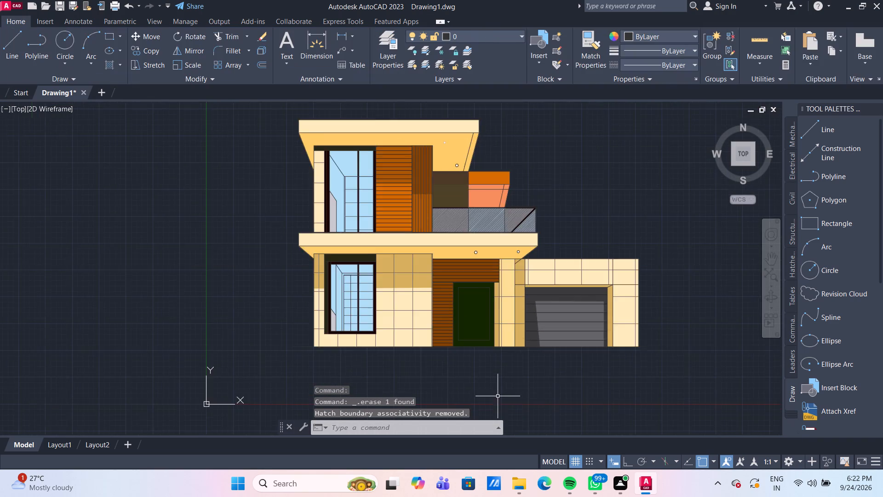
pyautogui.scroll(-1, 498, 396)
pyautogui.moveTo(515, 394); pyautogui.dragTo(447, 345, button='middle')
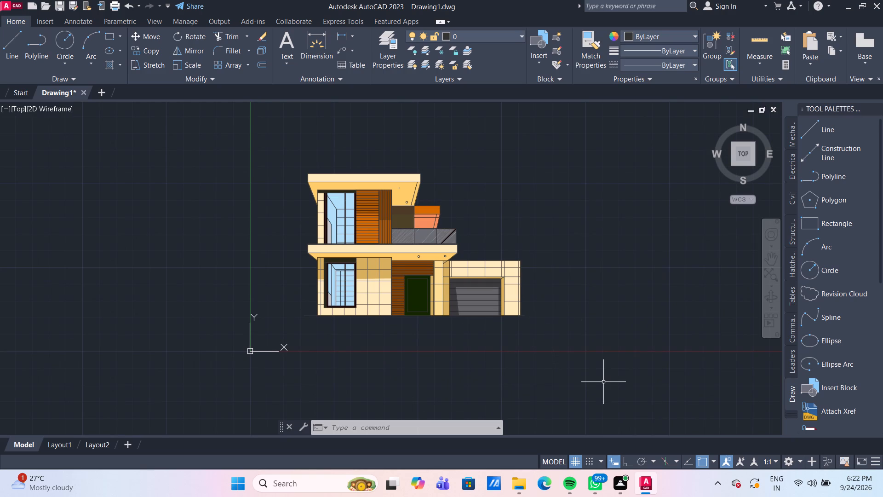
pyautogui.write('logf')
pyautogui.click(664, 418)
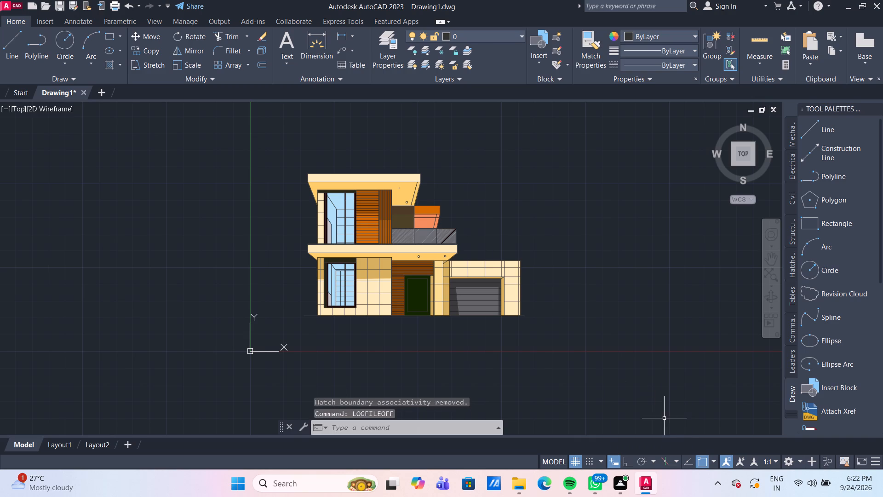
# Start a plot of the model and choose DWG To PDF.pc3 as the plotter.
pyautogui.click(459, 426)
pyautogui.write('plot')
pyautogui.press('Return')
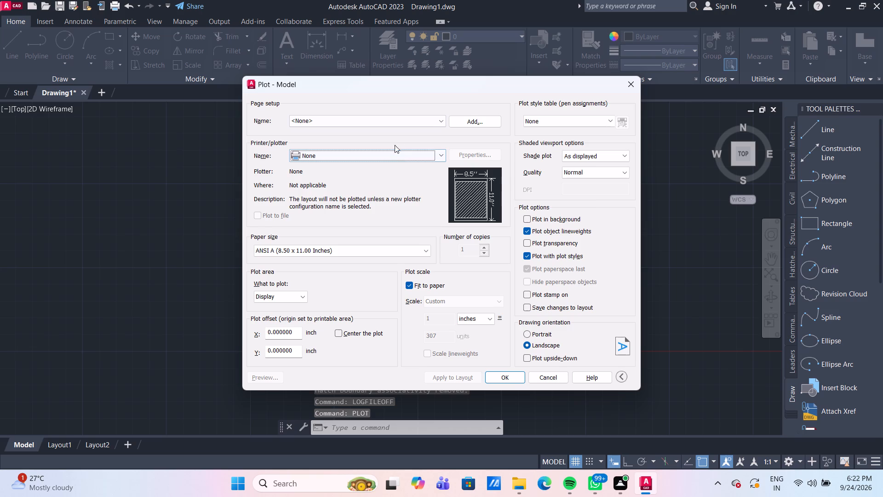
pyautogui.click(397, 153)
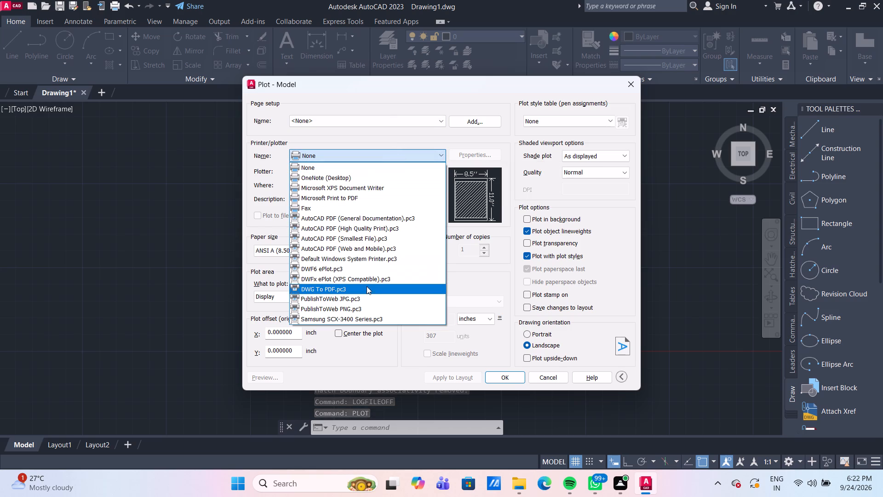
pyautogui.click(363, 293)
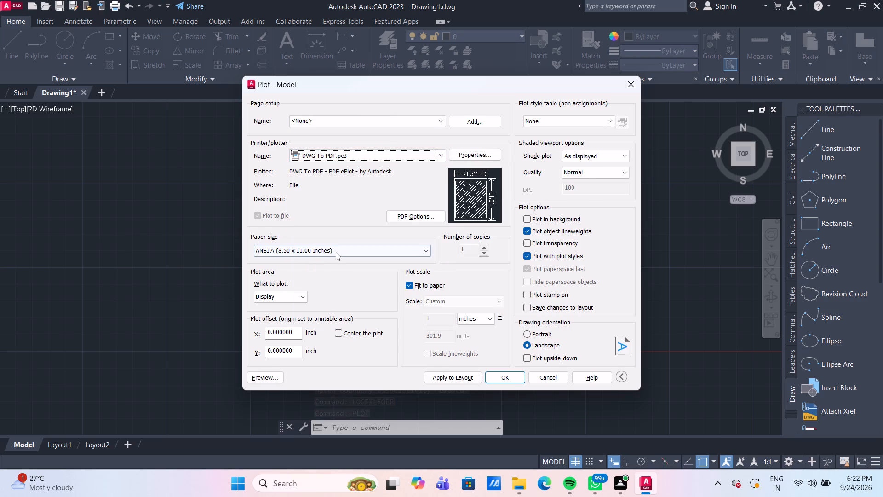
# Set the plot's paper size to ISO A4 (297.00 x 210.00 MM).
pyautogui.click(336, 252)
pyautogui.scroll(-8, 328, 324)
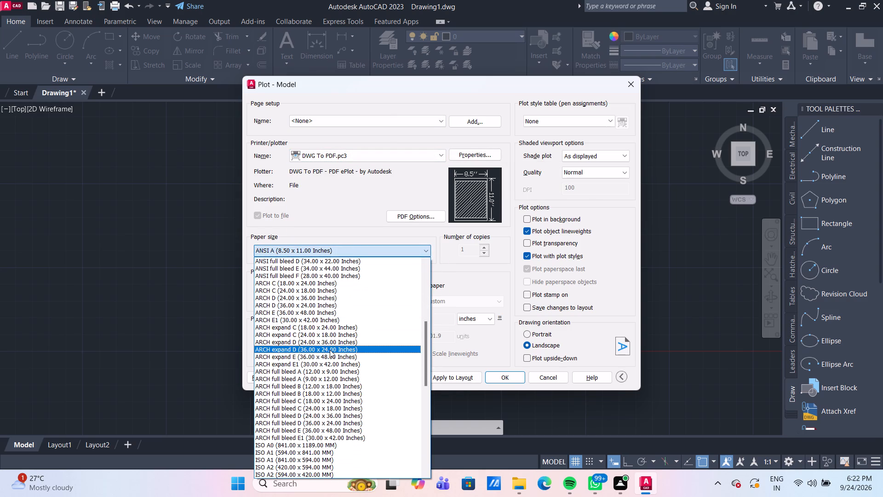
pyautogui.scroll(-6, 330, 351)
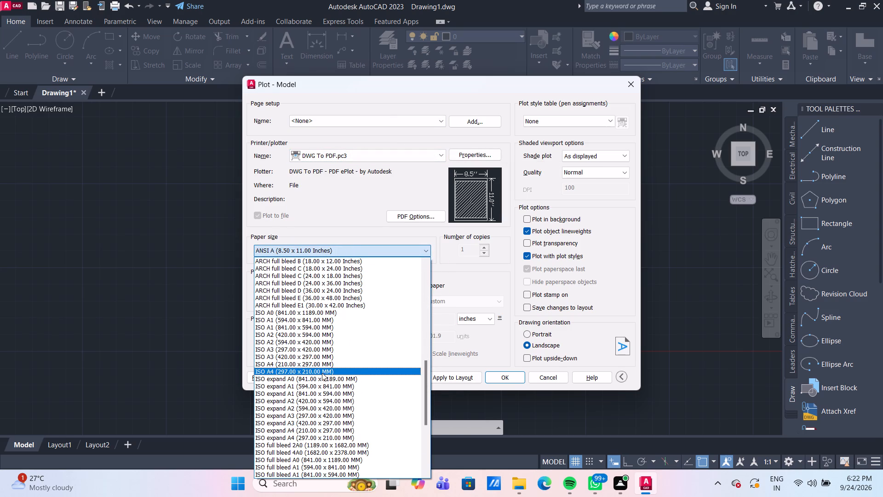
pyautogui.click(321, 372)
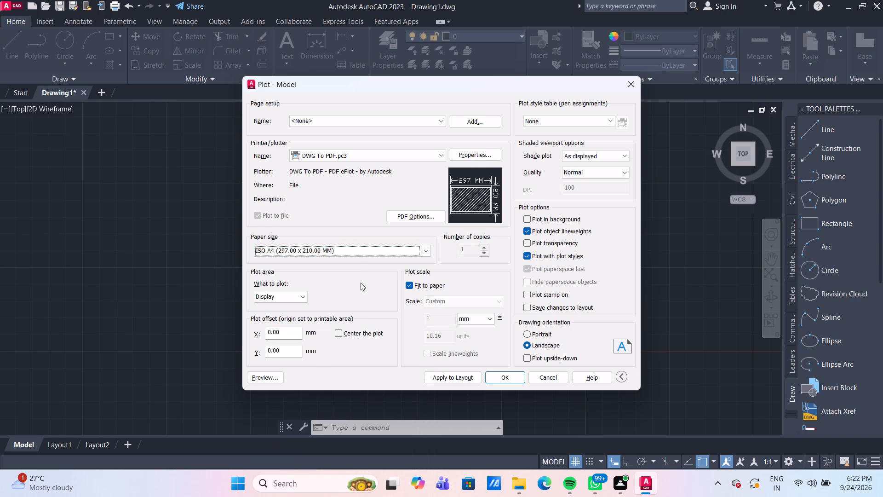
# Set the plot area to a window enclosing the whole house elevation and centre the plot on the sheet.
pyautogui.click(294, 299)
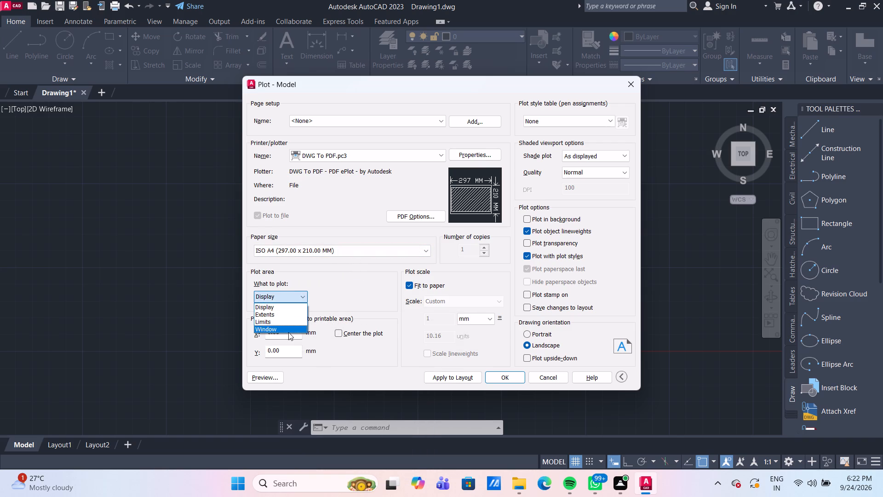
pyautogui.click(287, 328)
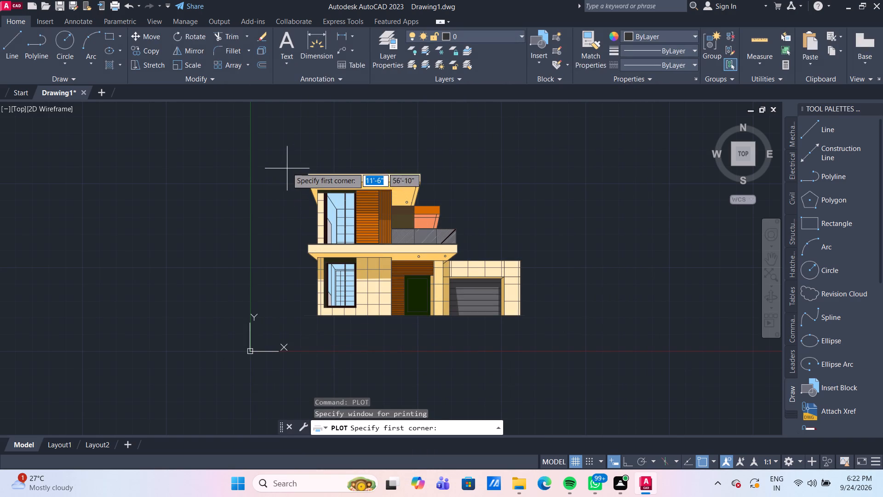
pyautogui.click(283, 158)
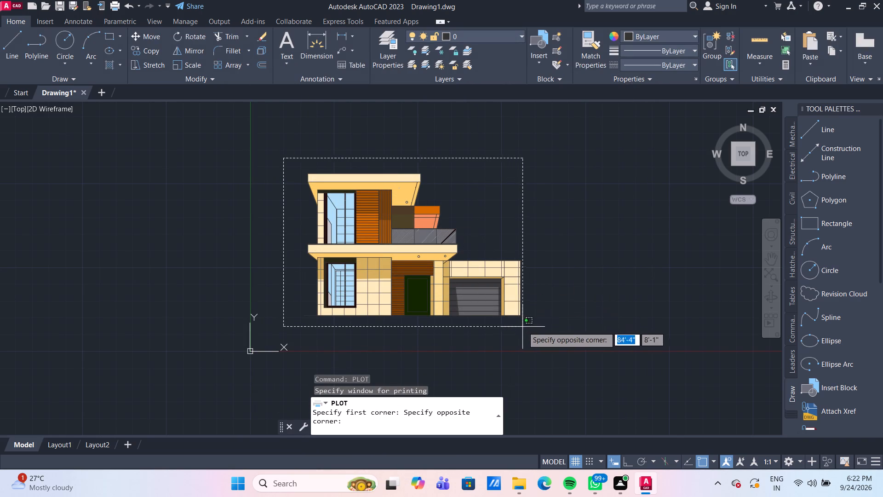
pyautogui.click(550, 337)
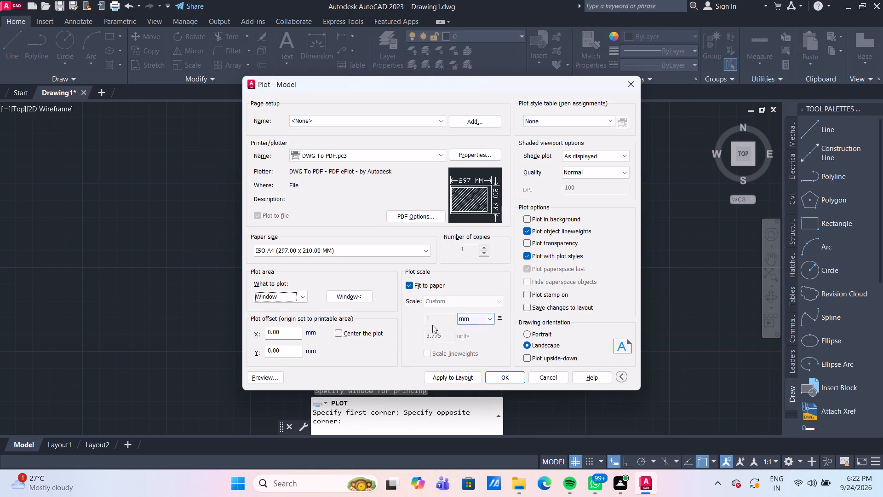
pyautogui.click(340, 331)
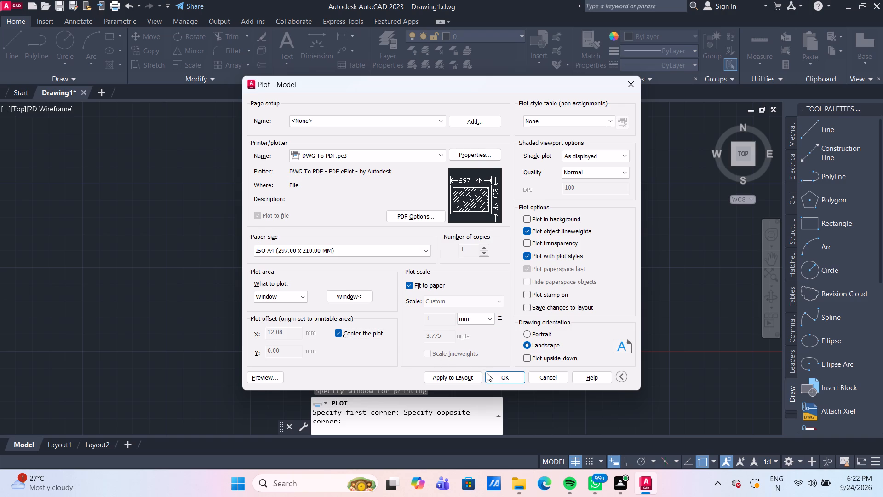
# Accept the plot settings and choose the Desktop as the save location for the PDF file.
pyautogui.click(495, 377)
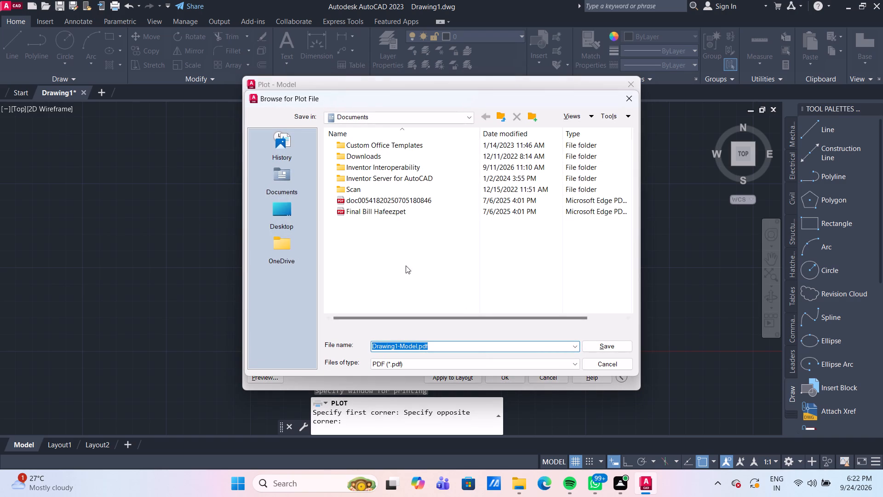
pyautogui.click(281, 209)
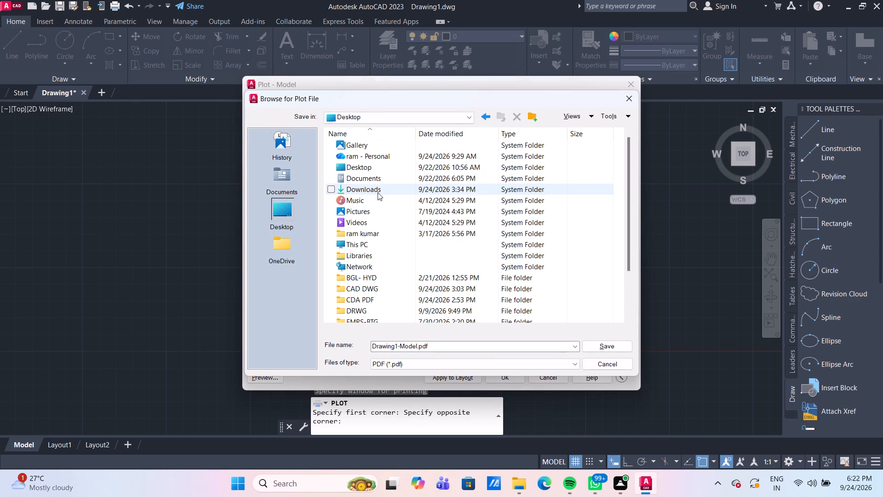
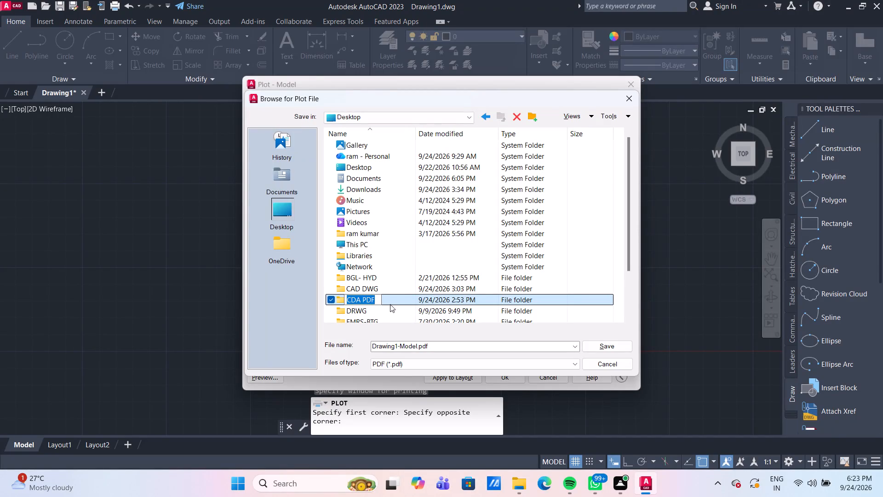
# Save the plot as a PDF named TWO STOREY FRONT ELEV in the CDA PDF folder on the Desktop.
pyautogui.click(394, 301)
pyautogui.doubleClick(381, 301)
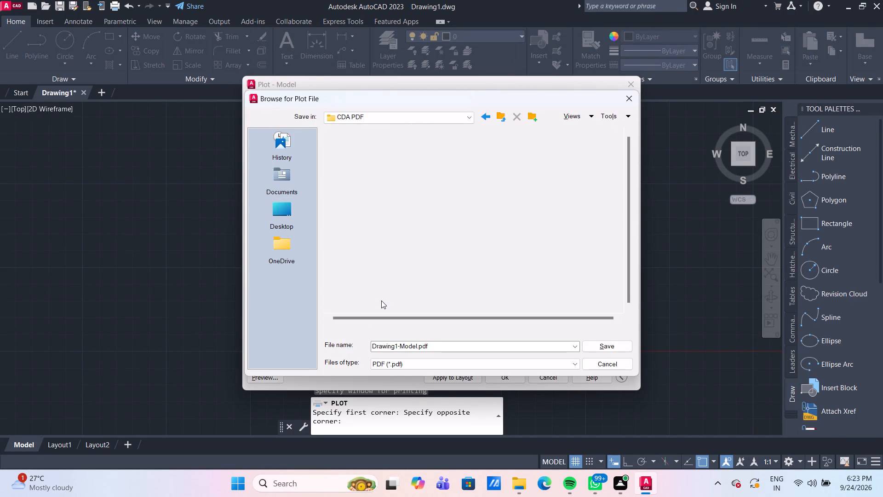
pyautogui.scroll(-3, 381, 301)
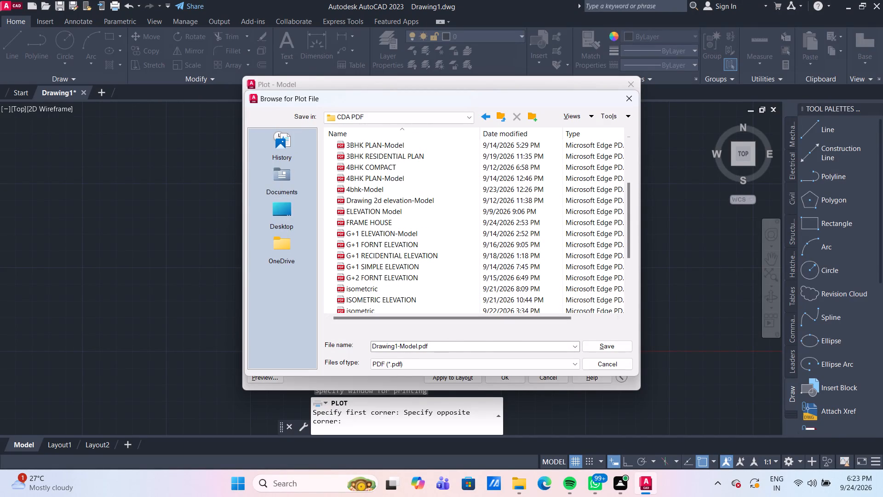
pyautogui.scroll(-1, 444, 346)
pyautogui.scroll(2, 444, 346)
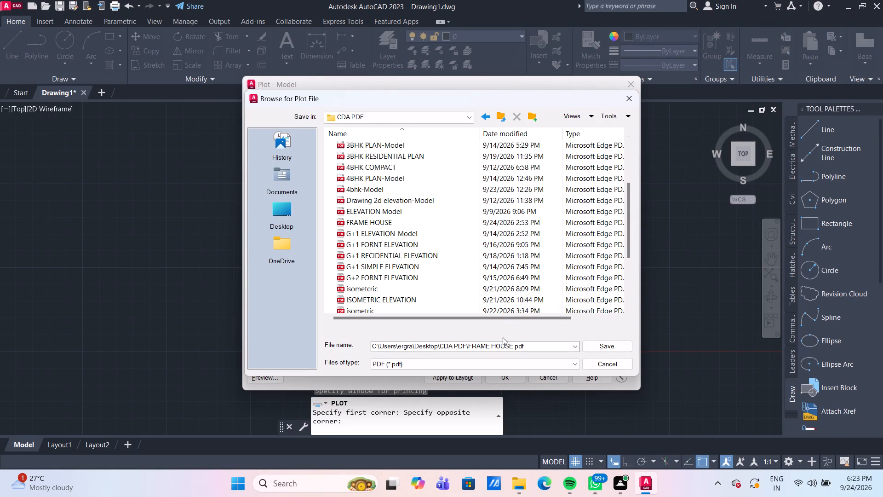
pyautogui.scroll(3, 550, 349)
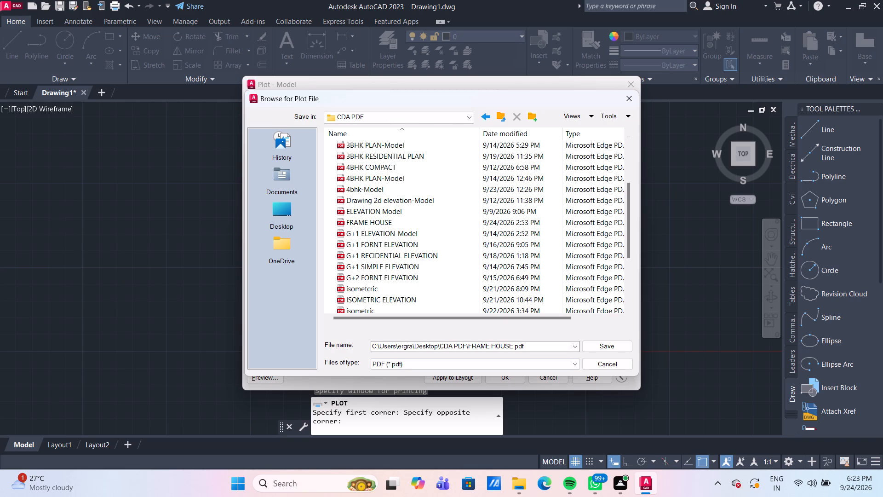
pyautogui.click(547, 347)
pyautogui.press('t')
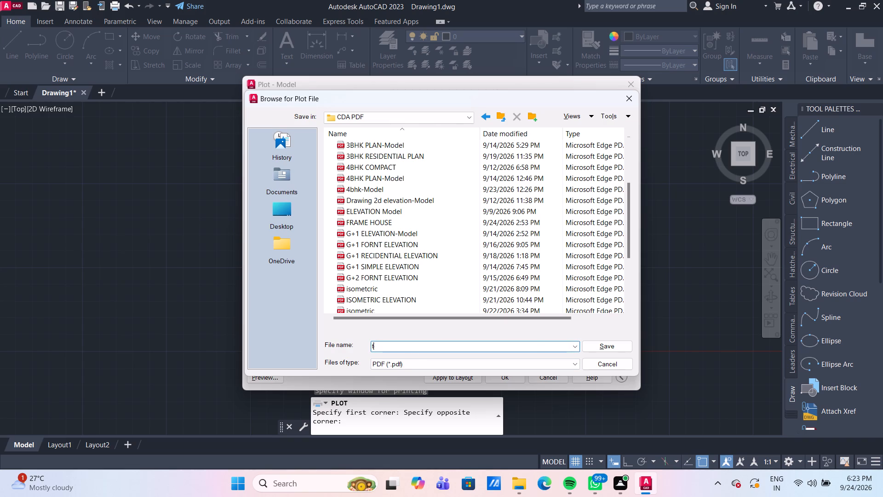
pyautogui.press('w')
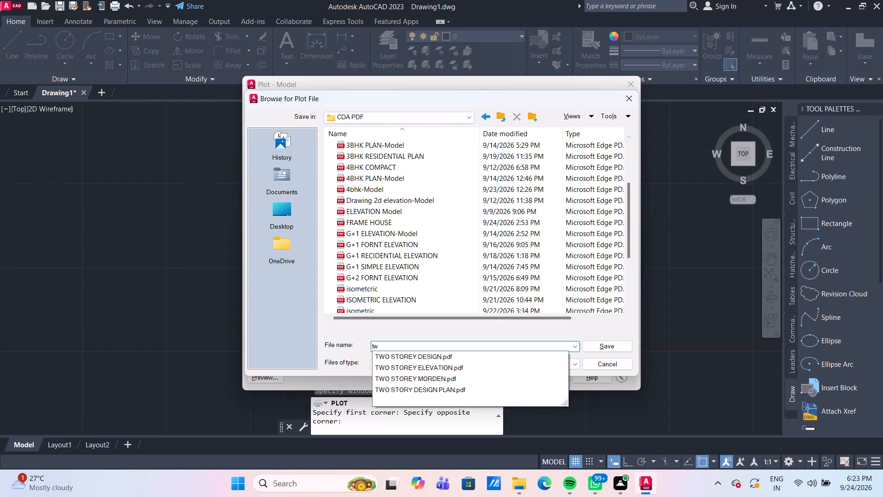
pyautogui.press('BackSpace')
pyautogui.press('BackSpace')
pyautogui.write('TWO')
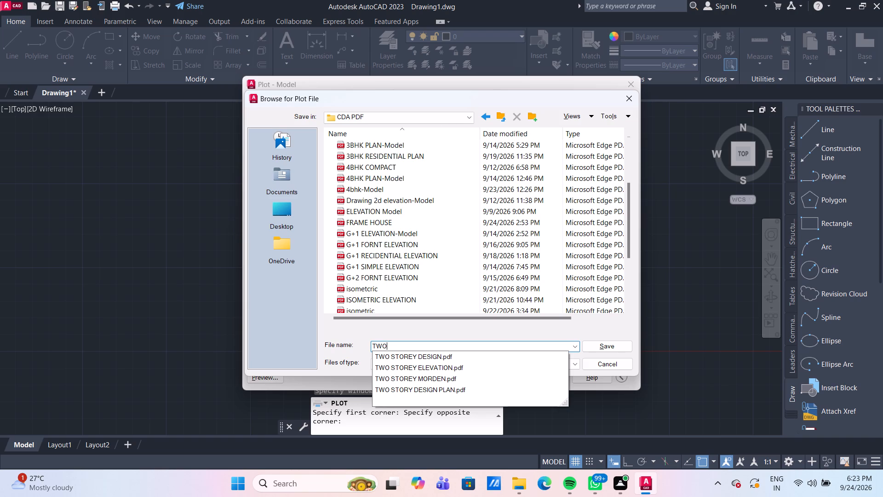
pyautogui.press('space')
pyautogui.write('STOREY')
pyautogui.press('space')
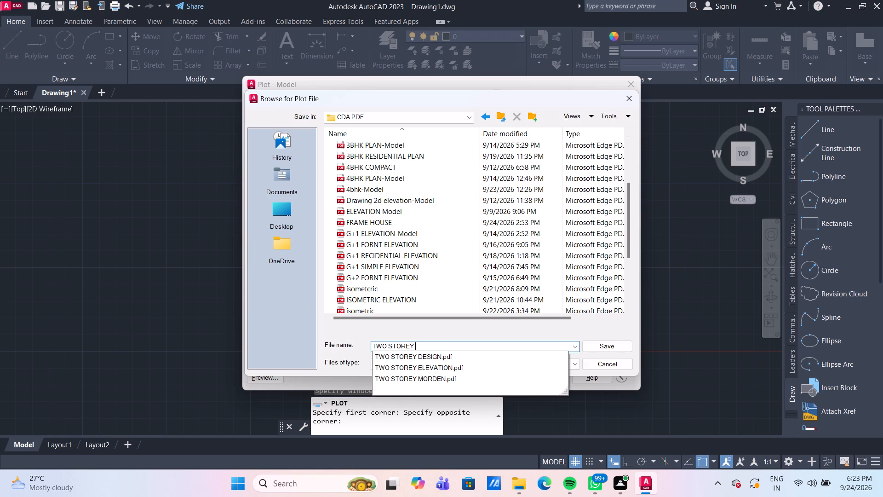
pyautogui.write('FRONT')
pyautogui.press('space')
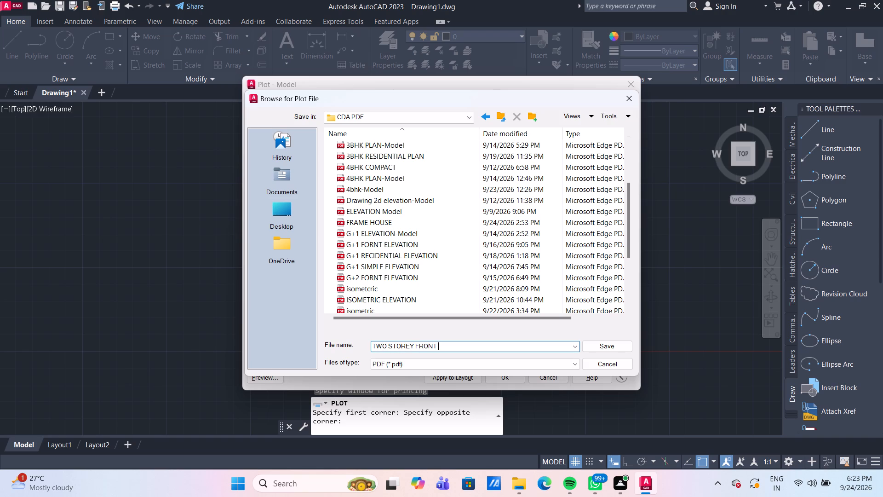
pyautogui.write('ELEV')
pyautogui.click(602, 343)
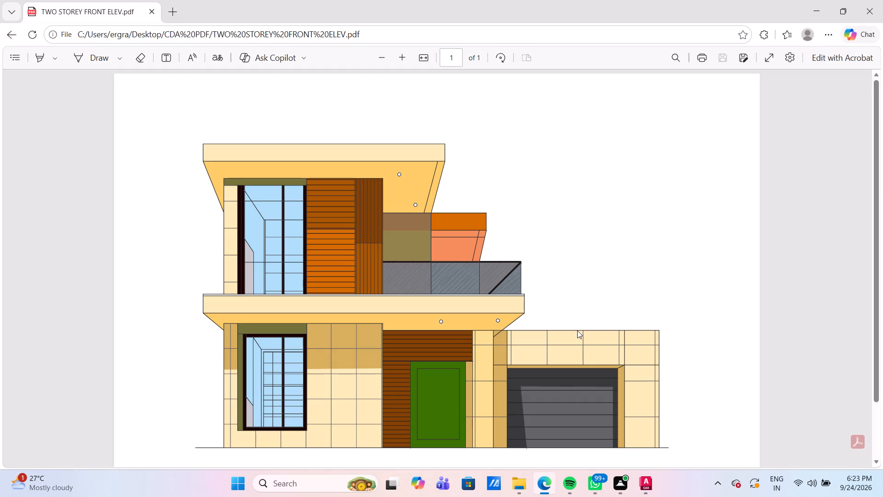
# Look over the whole plotted page of the house elevation in the opened PDF.
pyautogui.scroll(-2, 584, 320)
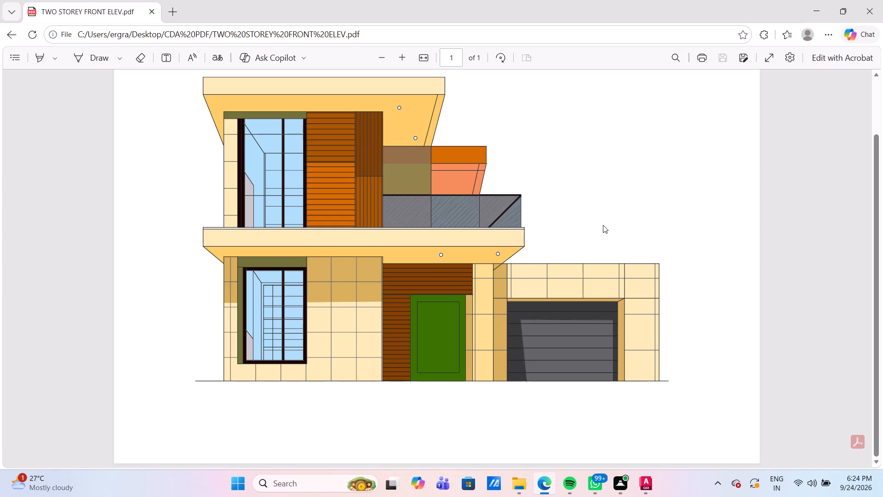
pyautogui.scroll(1, 603, 225)
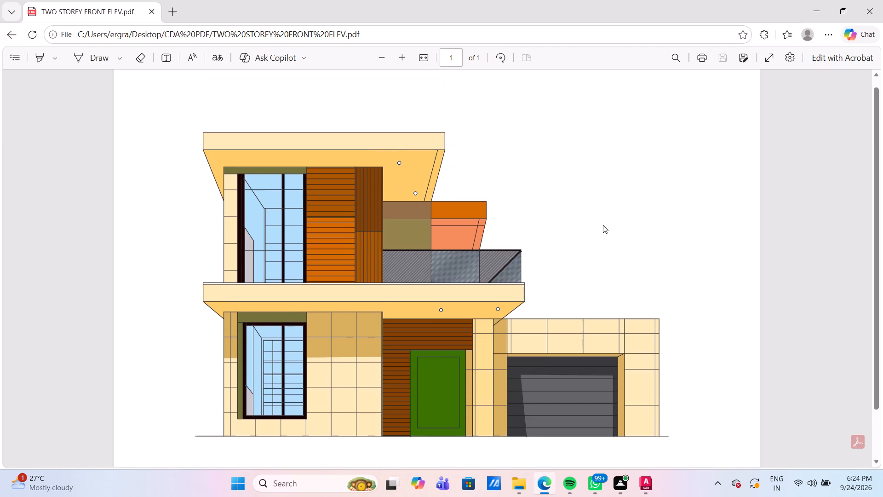
pyautogui.scroll(1, 603, 225)
pyautogui.scroll(-2, 603, 225)
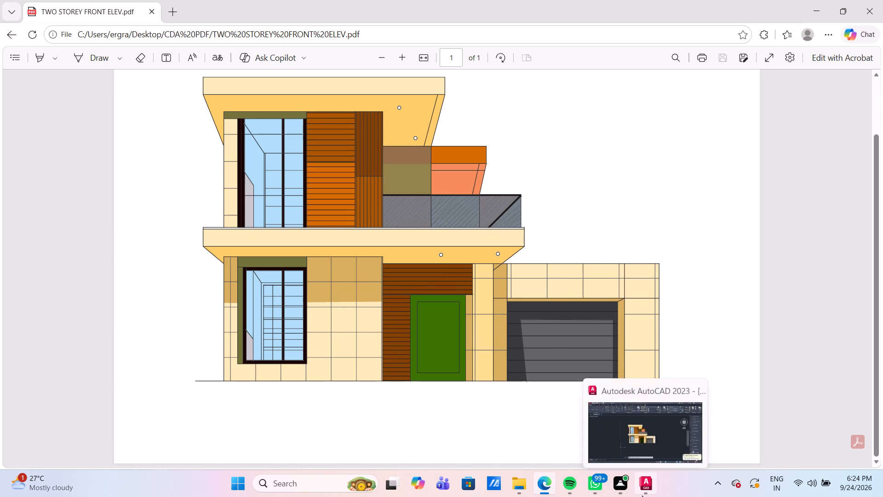
# Return to AutoCAD and save the drawing as TWO STOREY FRONT ELEV in the Desktop's CAD DWG folder.
pyautogui.click(642, 496)
pyautogui.hotkey('ctrl', 's')
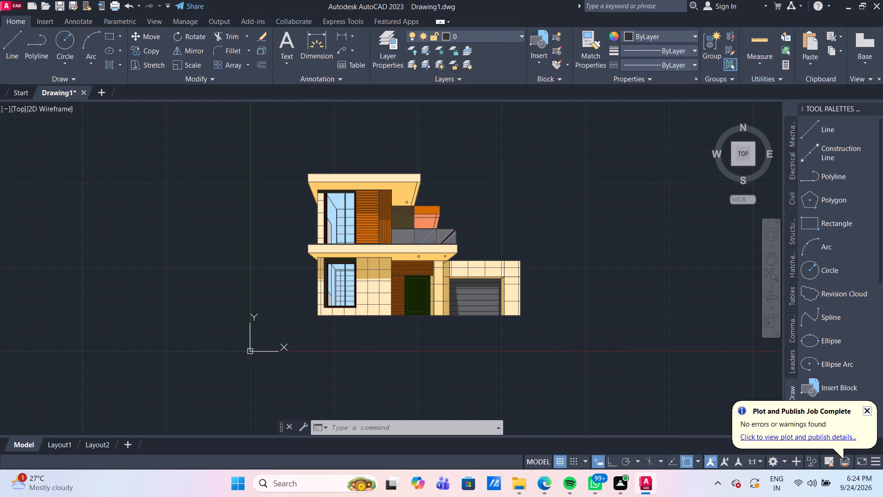
pyautogui.click(287, 214)
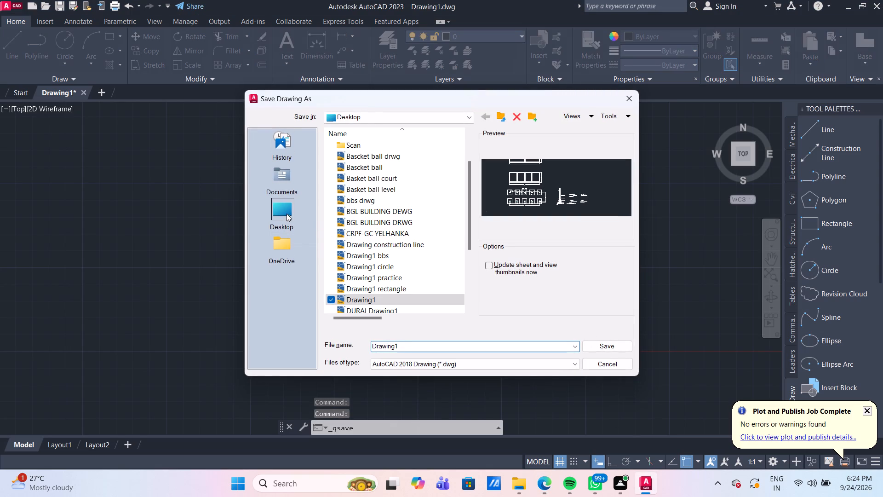
pyautogui.scroll(-4, 395, 209)
pyautogui.doubleClick(399, 222)
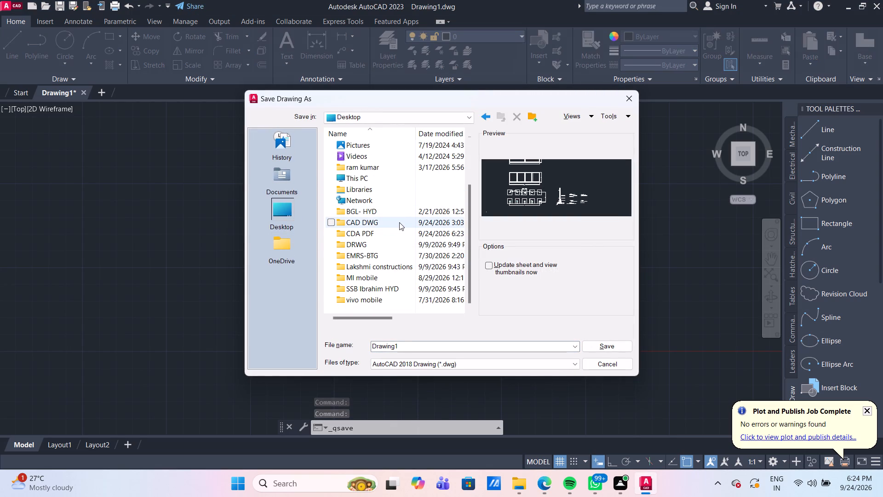
pyautogui.scroll(-4, 409, 242)
pyautogui.click(429, 345)
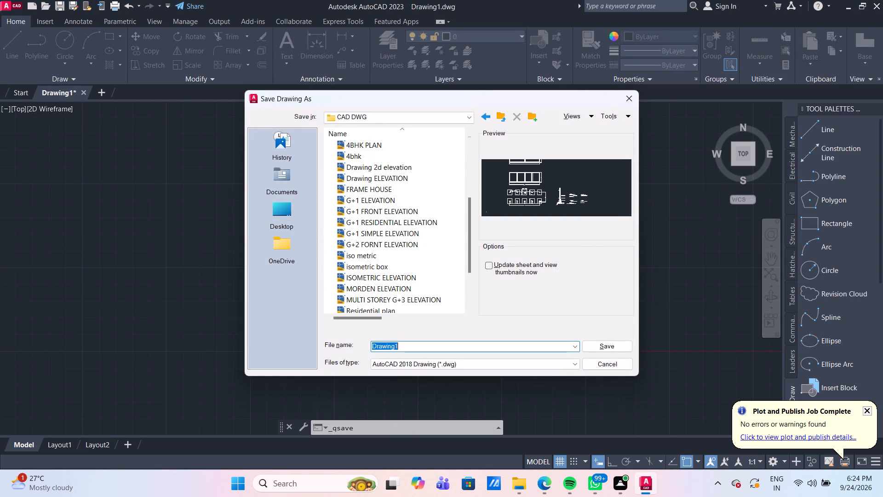
pyautogui.write('TWO STOREY')
pyautogui.press('space')
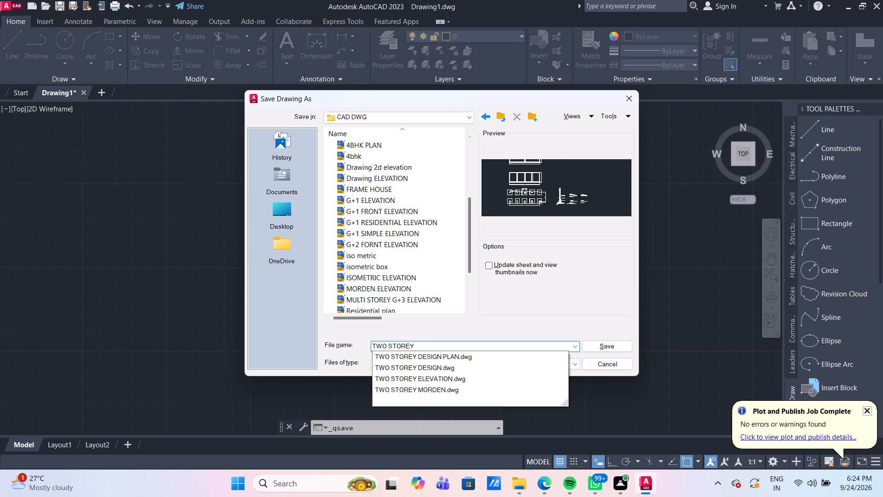
pyautogui.write('FRONT')
pyautogui.press('space')
pyautogui.write('ELEV')
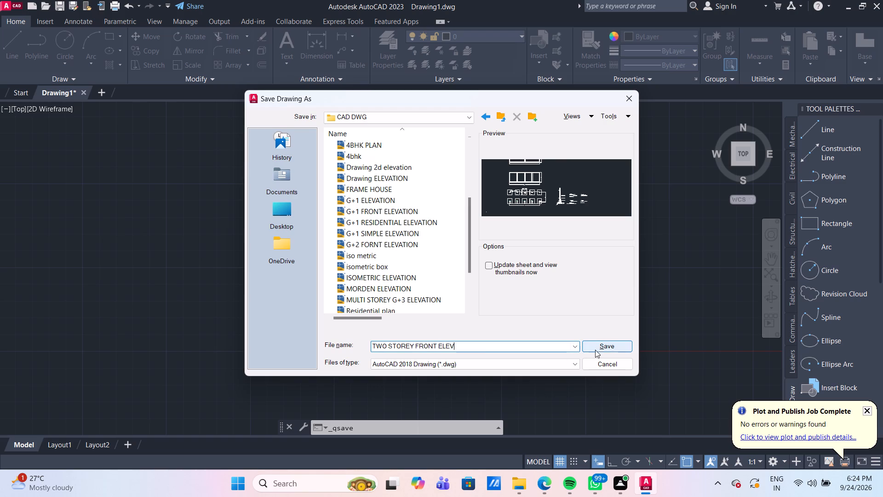
pyautogui.click(603, 344)
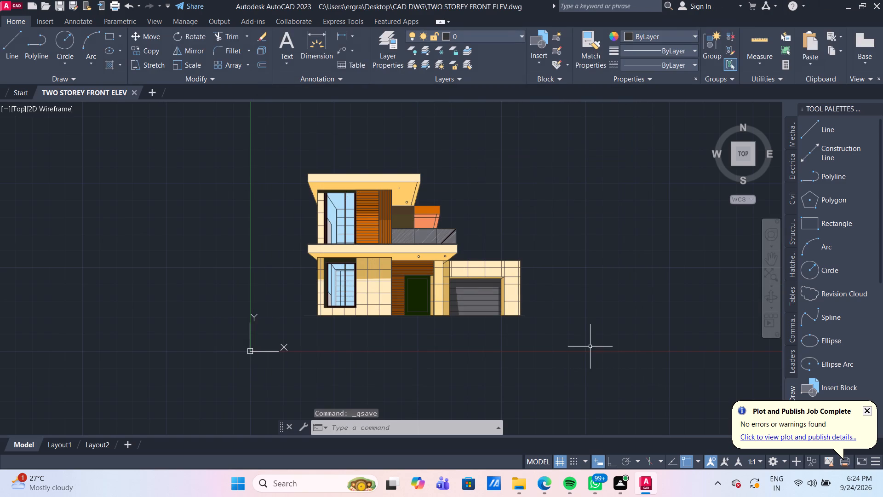